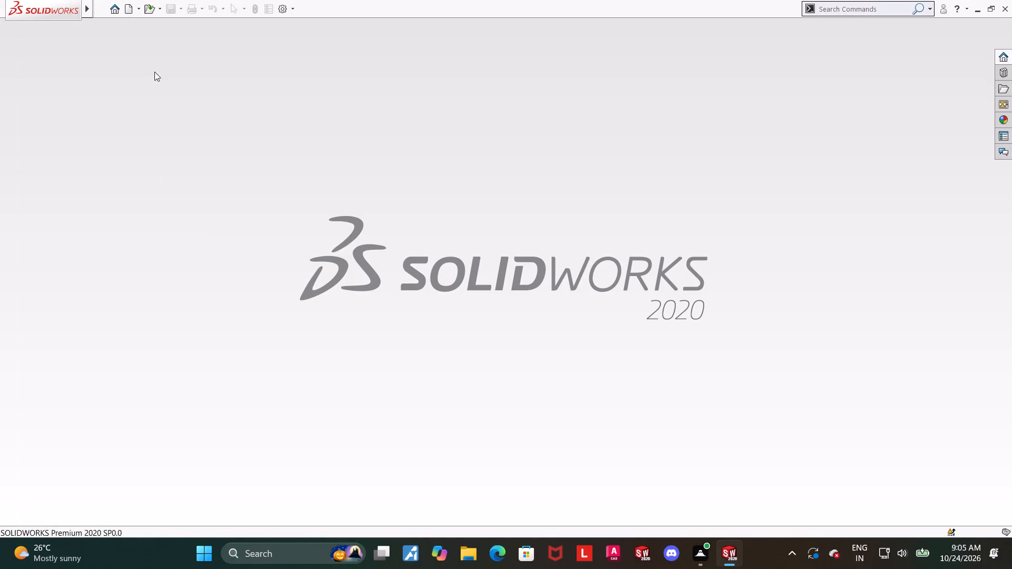
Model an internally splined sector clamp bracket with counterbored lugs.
Create a new part document.
click(127, 15)
double_click(225, 240)
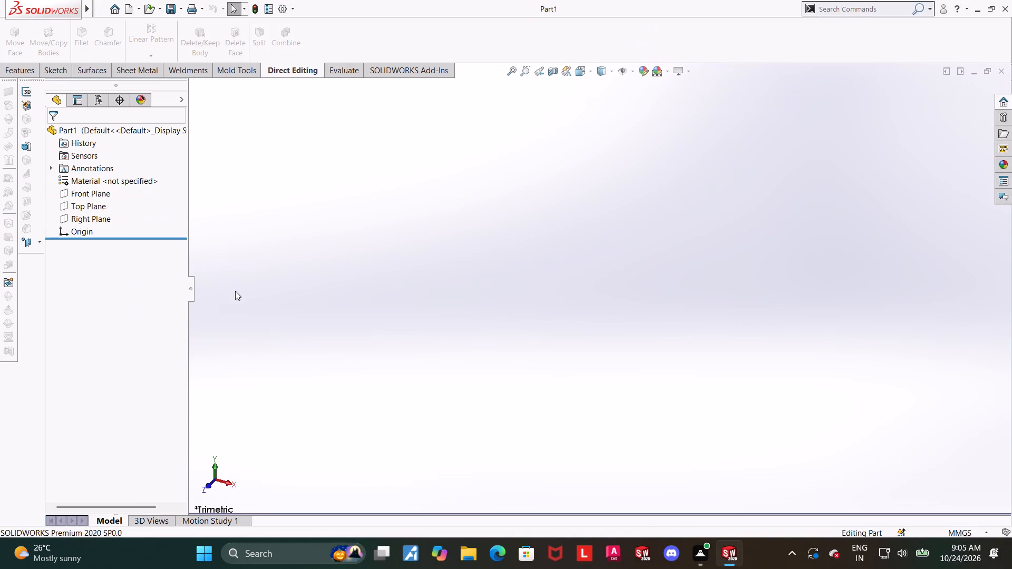
On the Front Plane, sketch a horizontal line about 66 mm rightward from the origin, continuing with an up-right slanted line about 81 mm long.
click(78, 195)
click(85, 182)
click(100, 31)
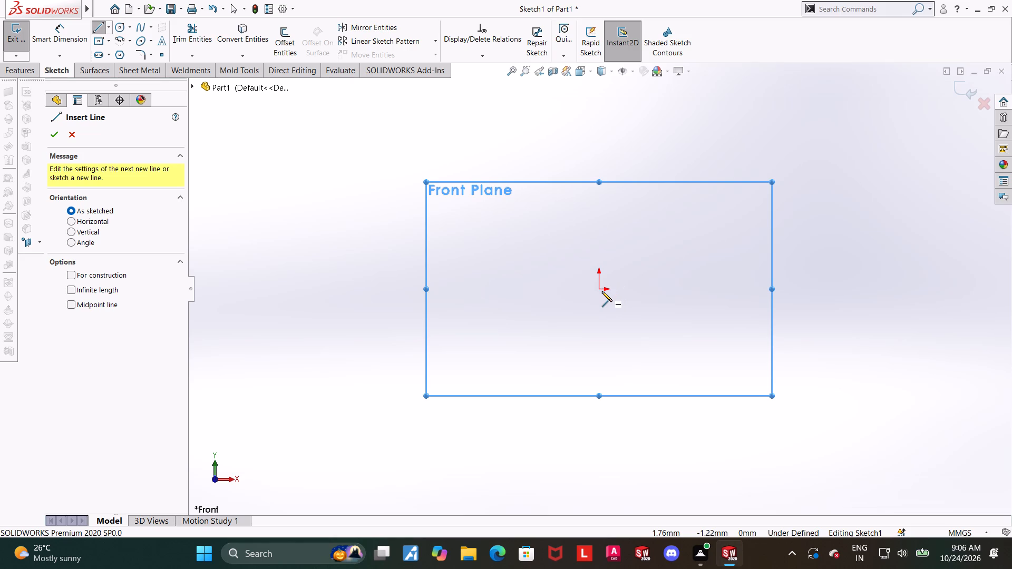
click(602, 291)
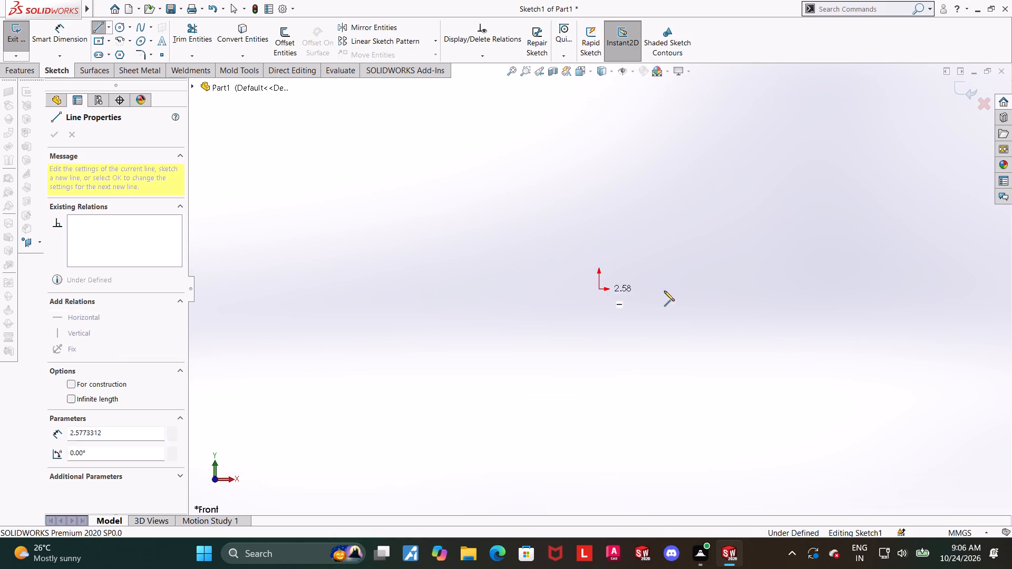
click(729, 288)
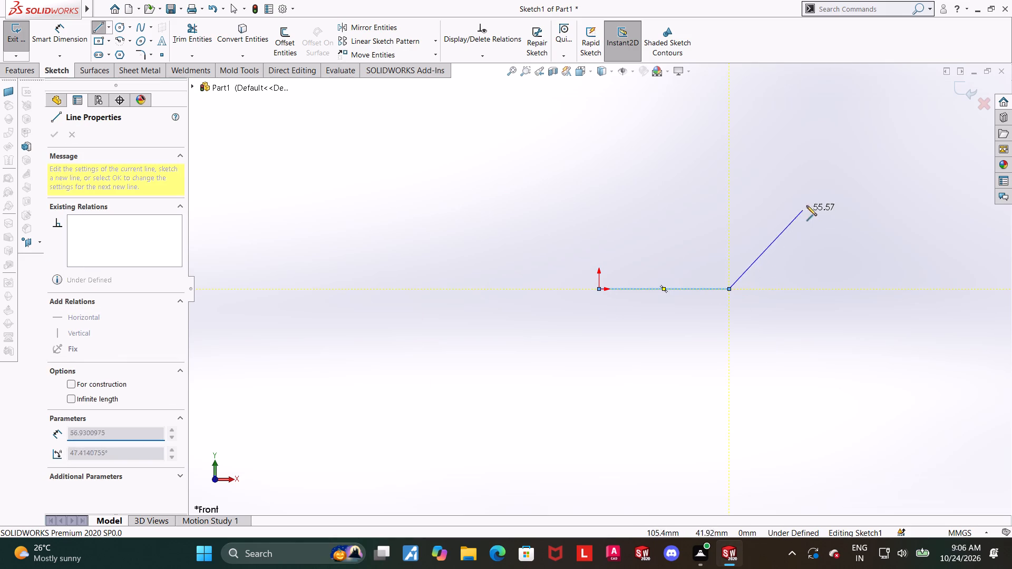
click(843, 181)
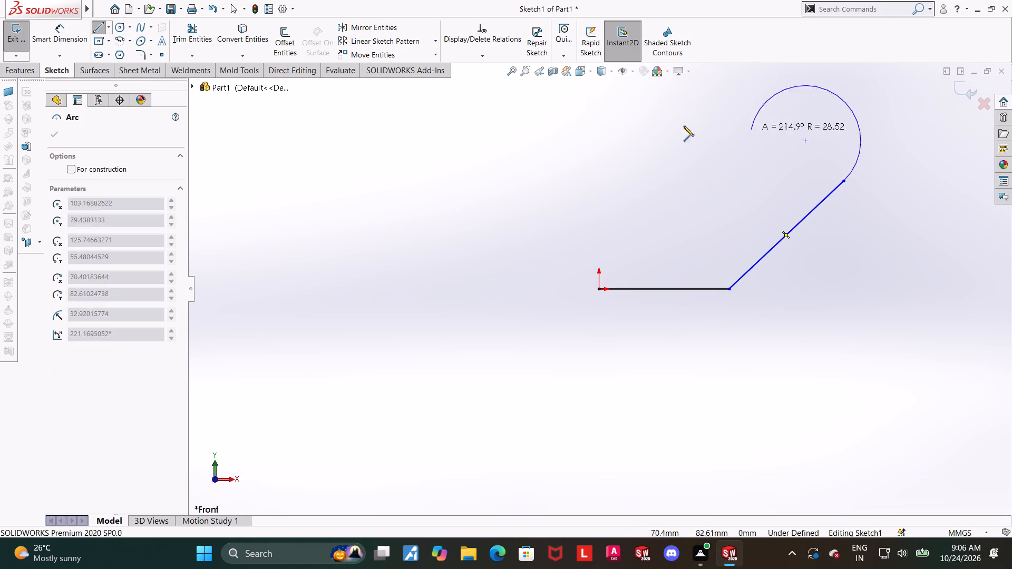
scroll(501, 156, up, 3)
key(Escape)
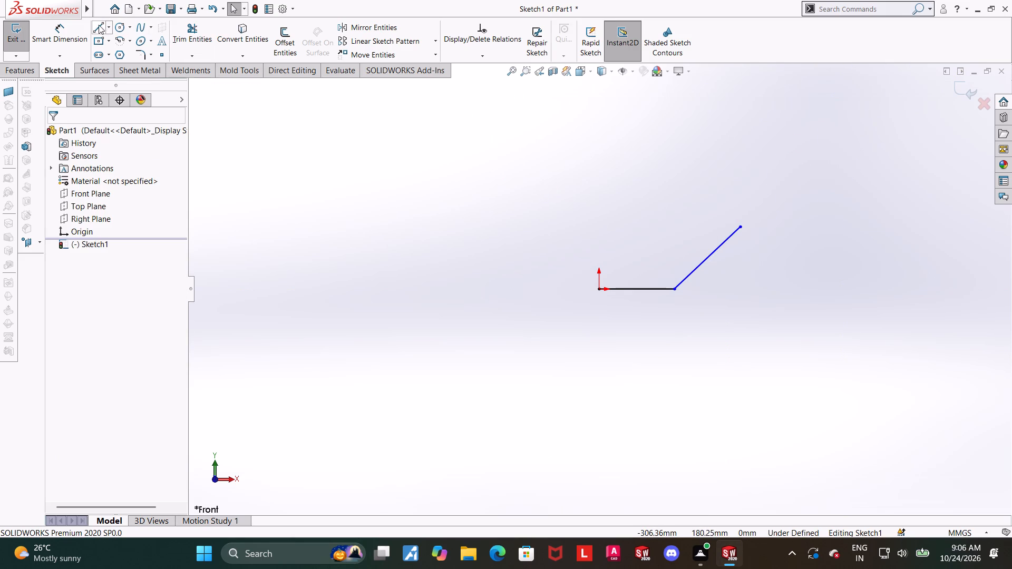
Sketch a horizontal line about 93 mm leftward from the origin, followed by an up-left slanted line about 90 mm long.
click(99, 25)
click(599, 286)
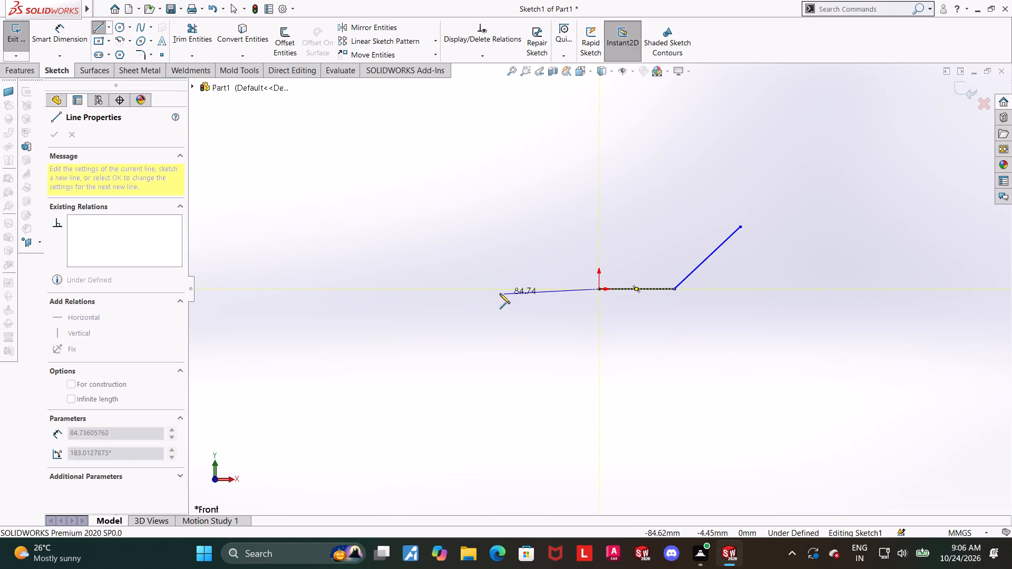
click(494, 289)
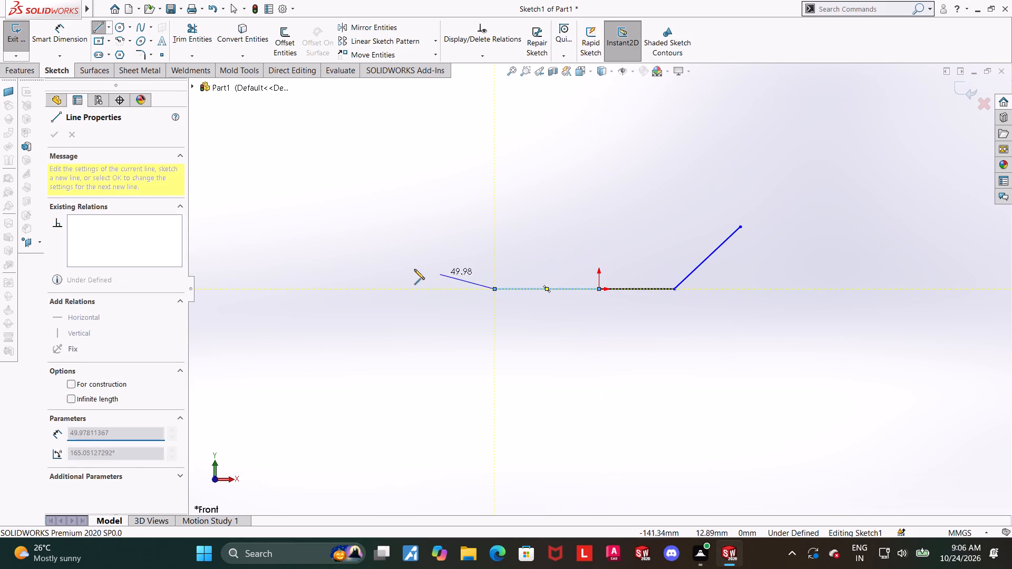
click(415, 225)
key(Escape)
key(Escape)
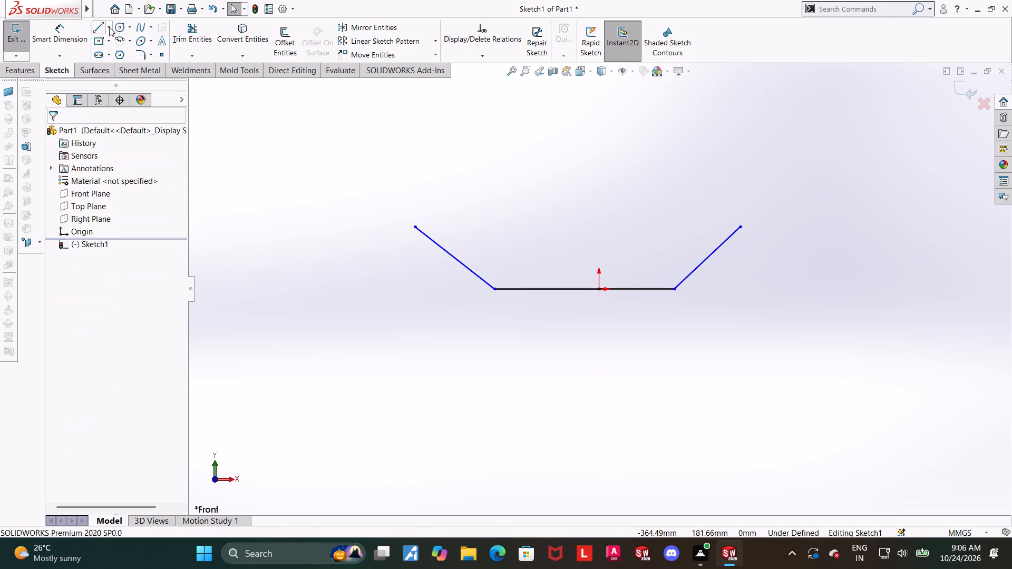
Add a short vertical construction centerline running downward from the origin.
click(110, 27)
click(112, 57)
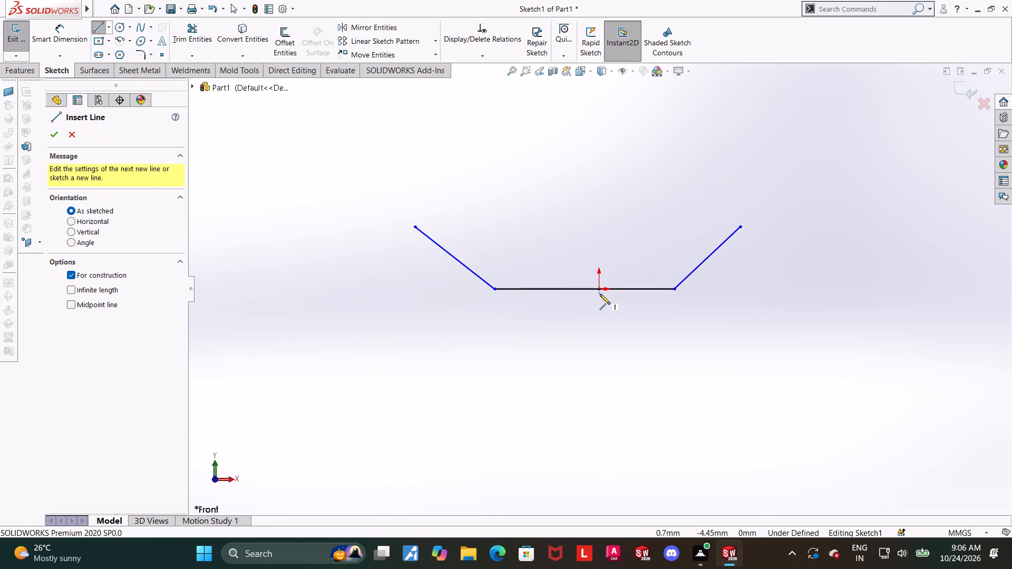
click(599, 291)
click(602, 336)
key(Escape)
key(Escape)
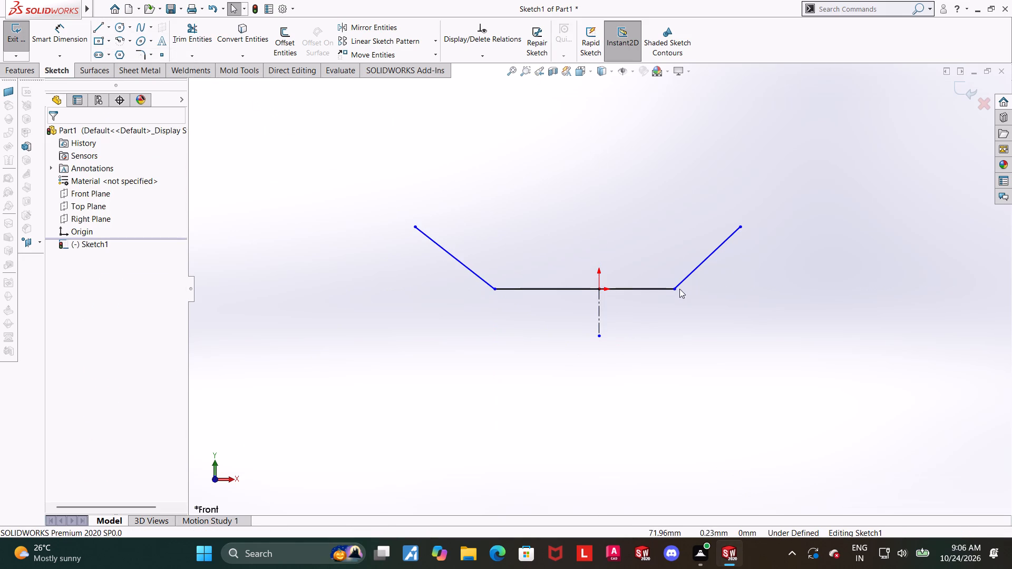
Make the two outer endpoints of the horizontal base symmetric about the vertical centerline.
click(675, 289)
ctrl+click(496, 289)
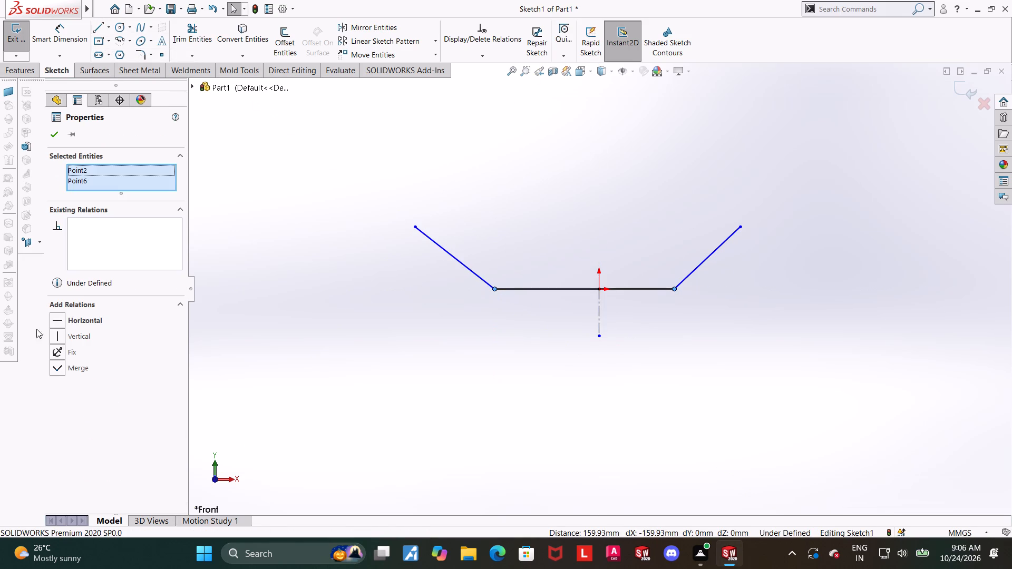
click(417, 360)
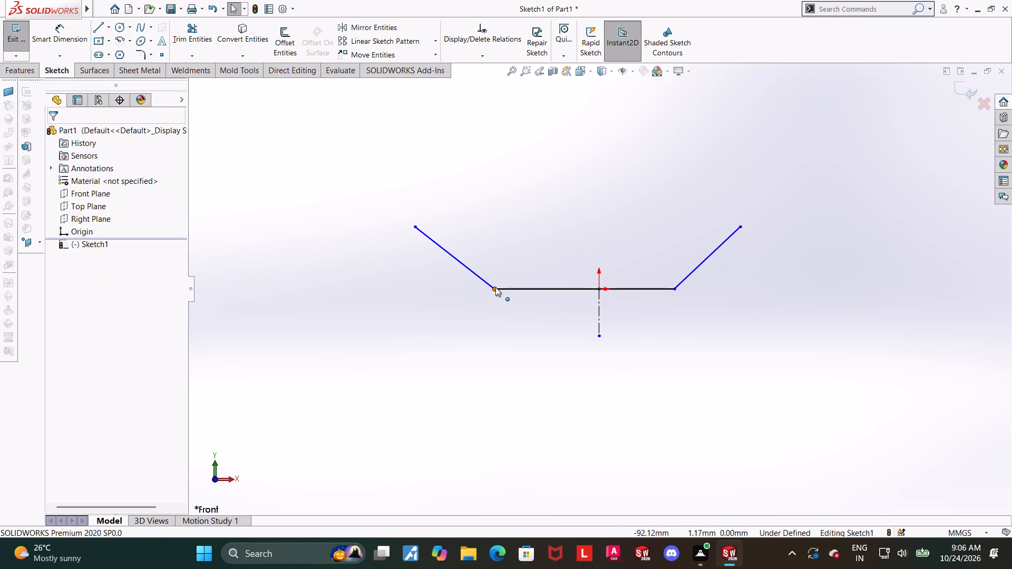
ctrl+click(495, 287)
ctrl+click(601, 306)
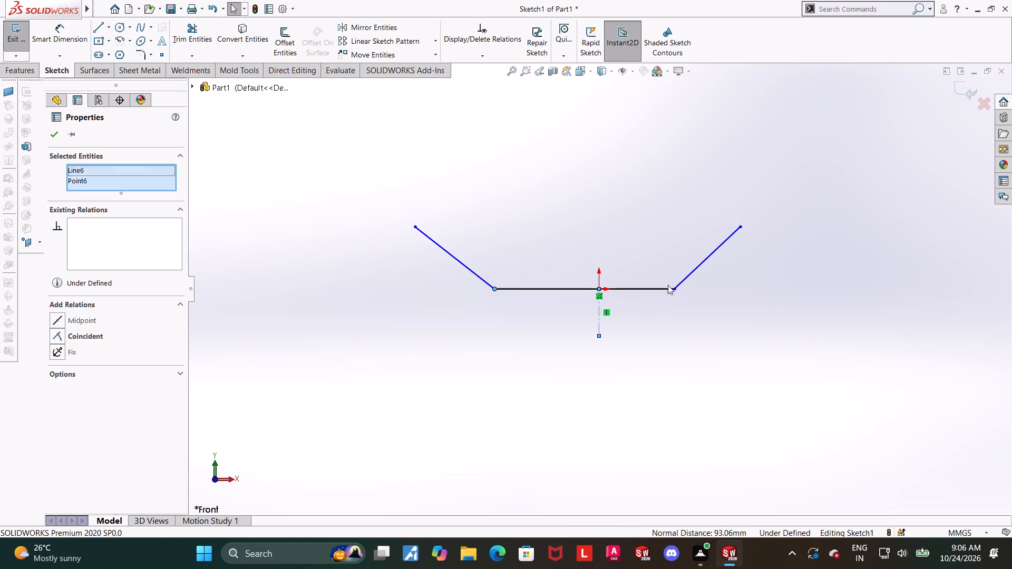
ctrl+click(675, 287)
click(56, 330)
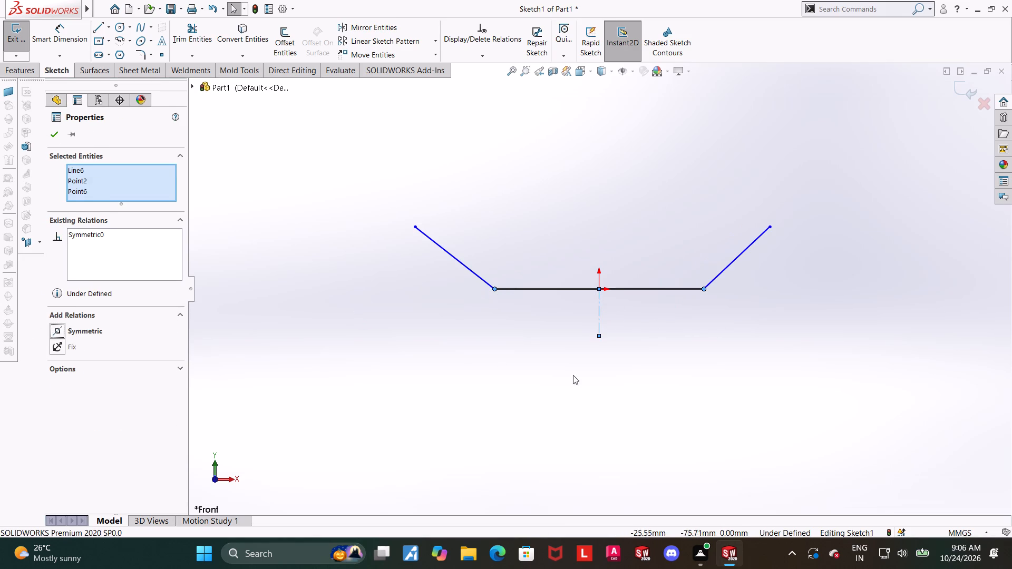
click(533, 340)
Make the left and right slanted lines symmetric about the vertical centerline.
click(469, 267)
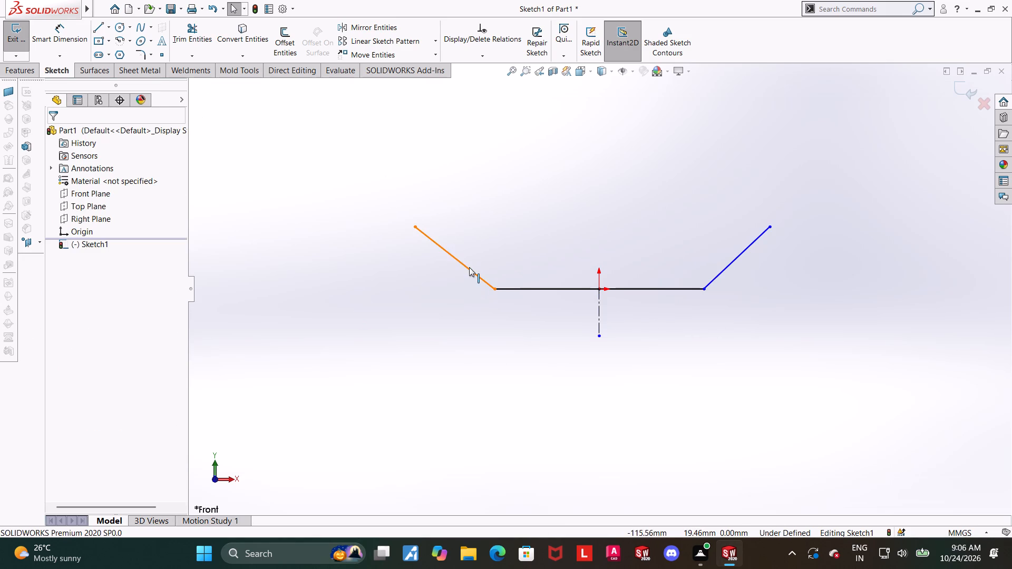
ctrl+click(599, 311)
ctrl+click(740, 256)
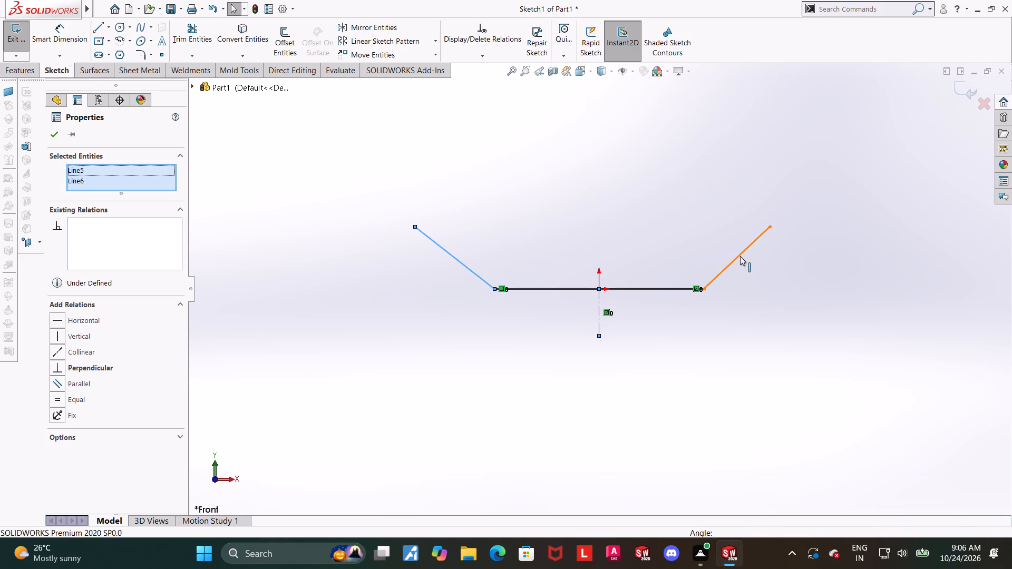
click(62, 408)
click(600, 388)
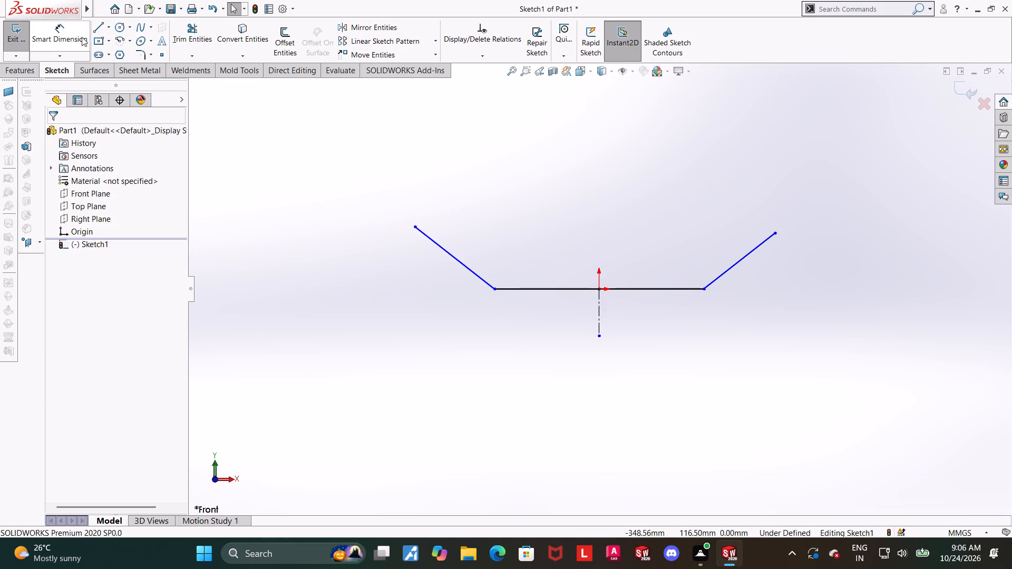
Close the profile with an upward-bulging 3 Point Arc of about 170 mm radius between the slanted lines' upper endpoints.
click(96, 29)
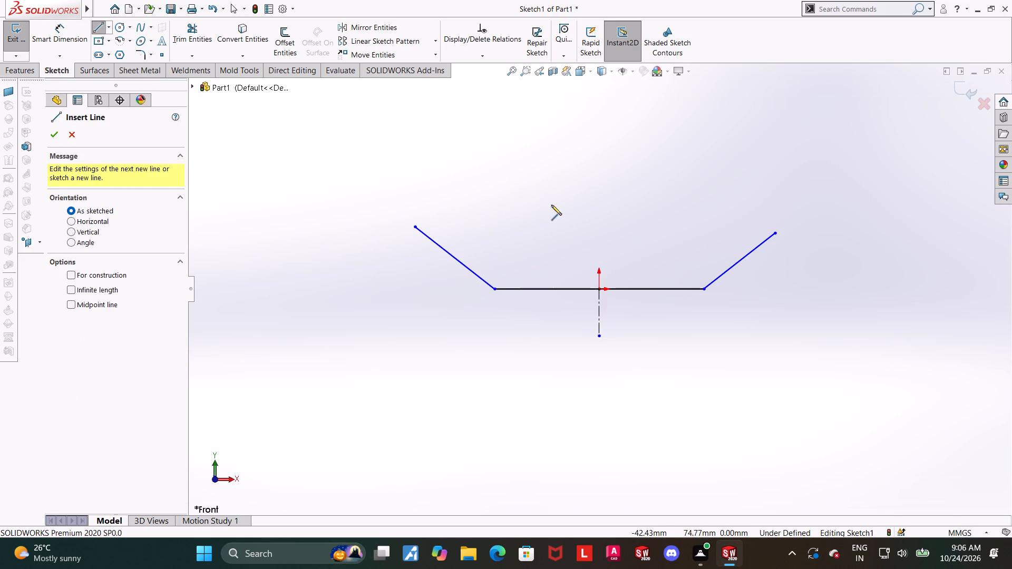
key(Escape)
click(130, 41)
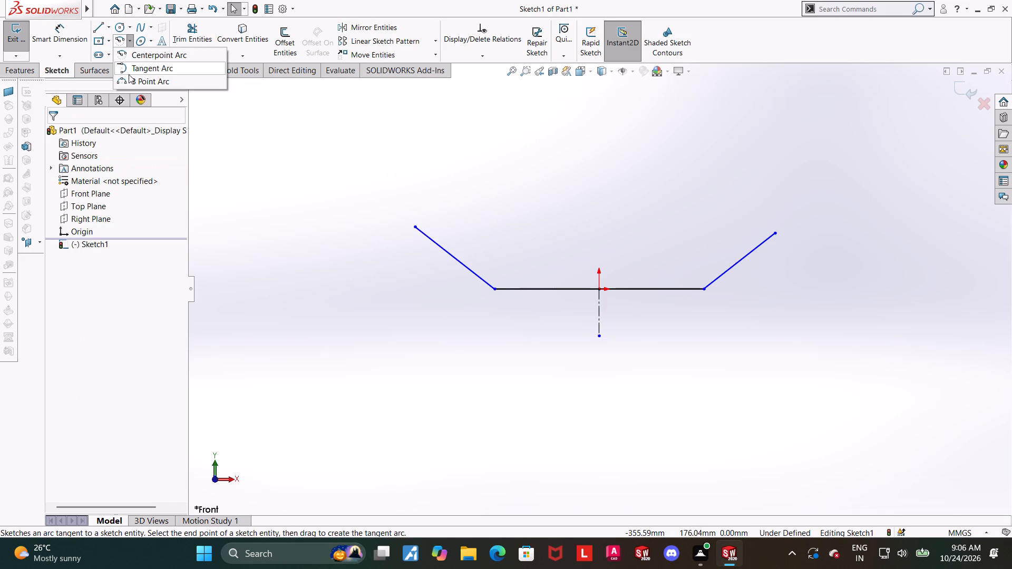
click(129, 75)
click(414, 224)
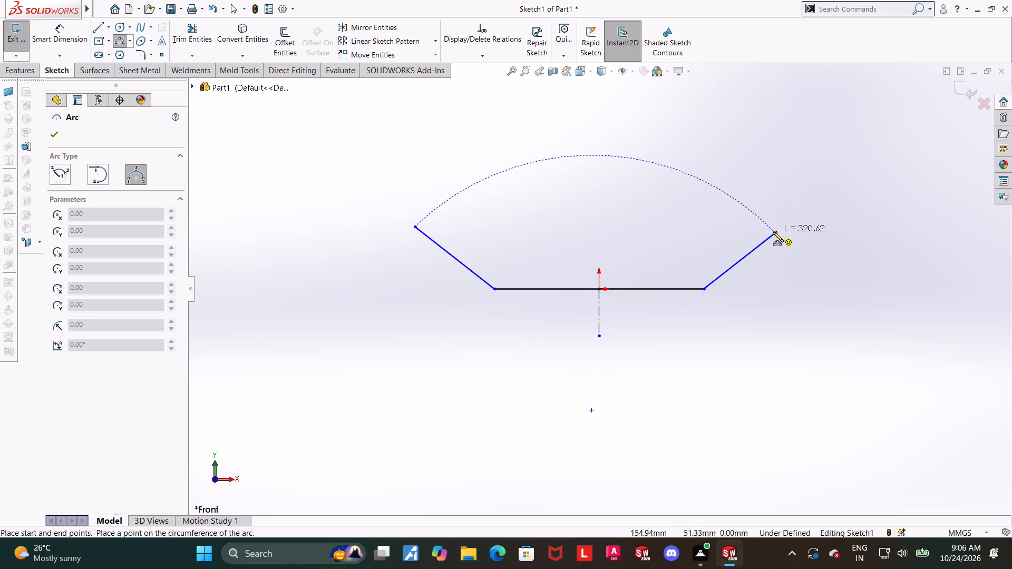
click(774, 233)
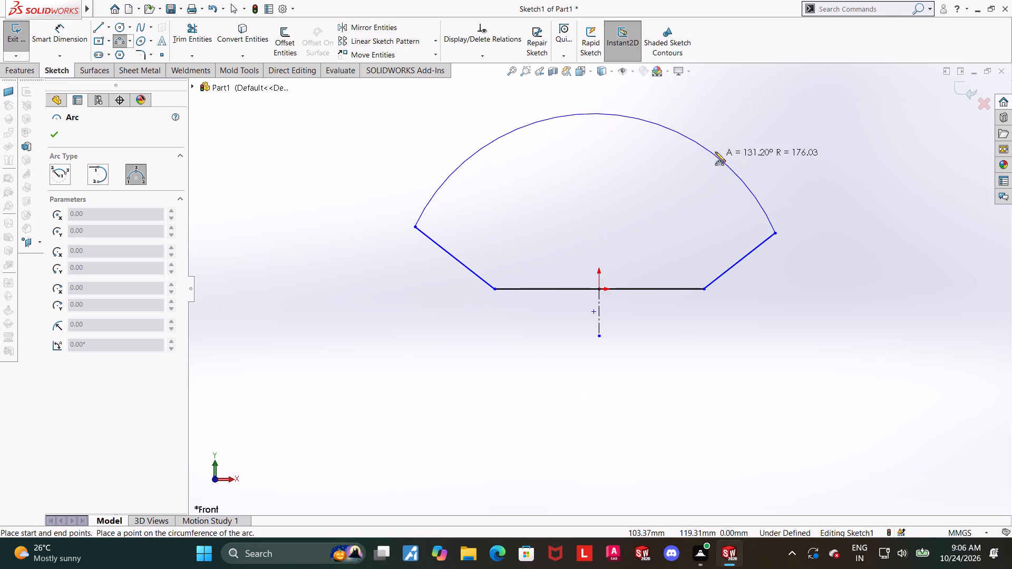
click(715, 145)
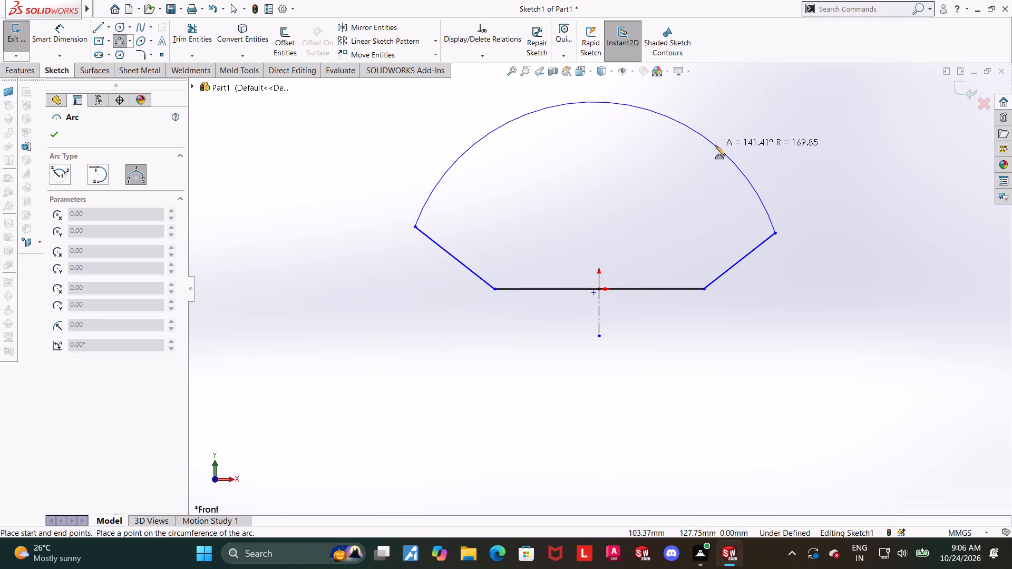
key(Escape)
key(Escape)
Dimension the angle between the two slanted lines as 120°.
click(43, 28)
click(439, 240)
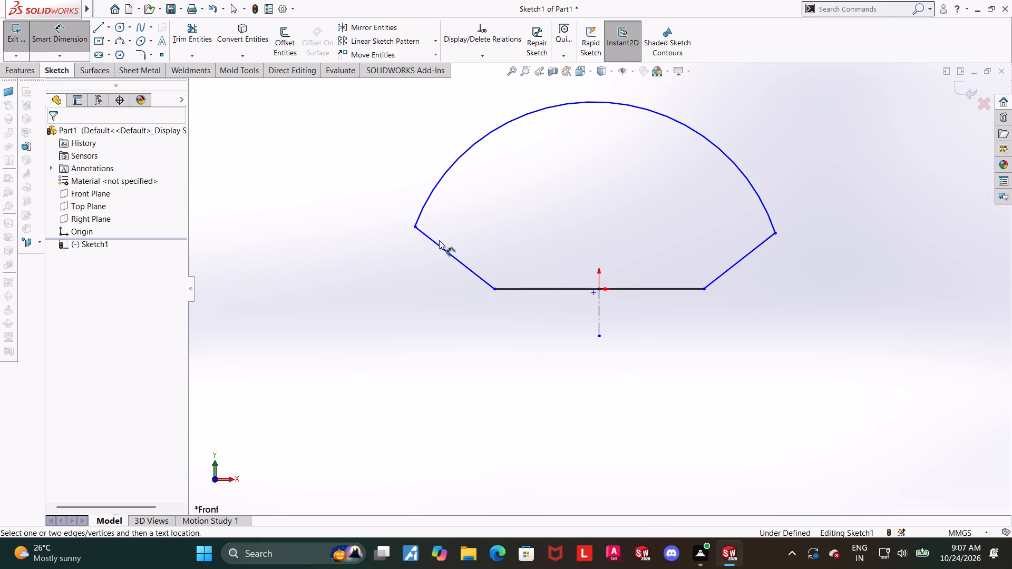
click(440, 245)
click(737, 262)
scroll(736, 259, down, 3)
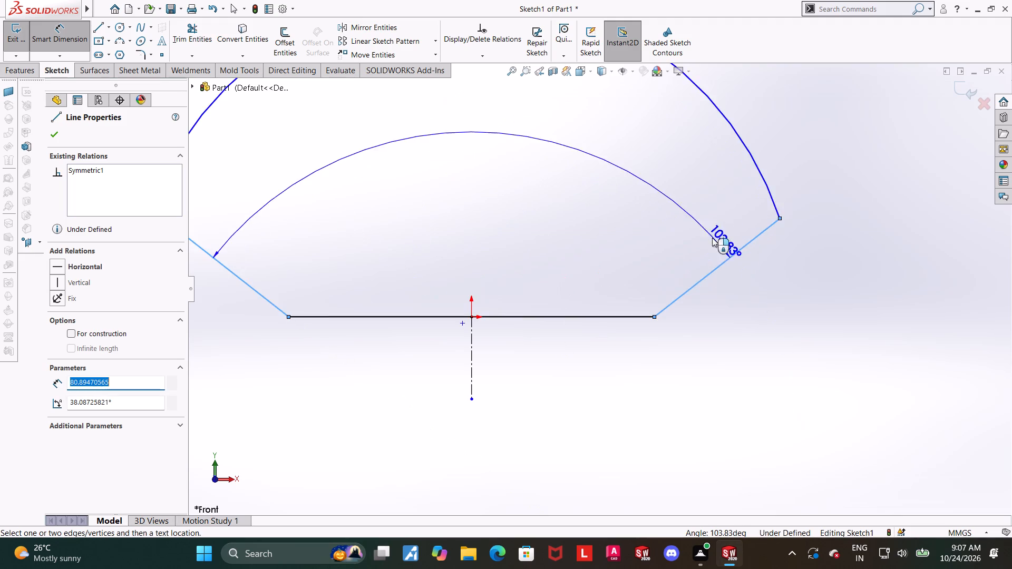
scroll(705, 229, up, 5)
click(648, 112)
text(120)
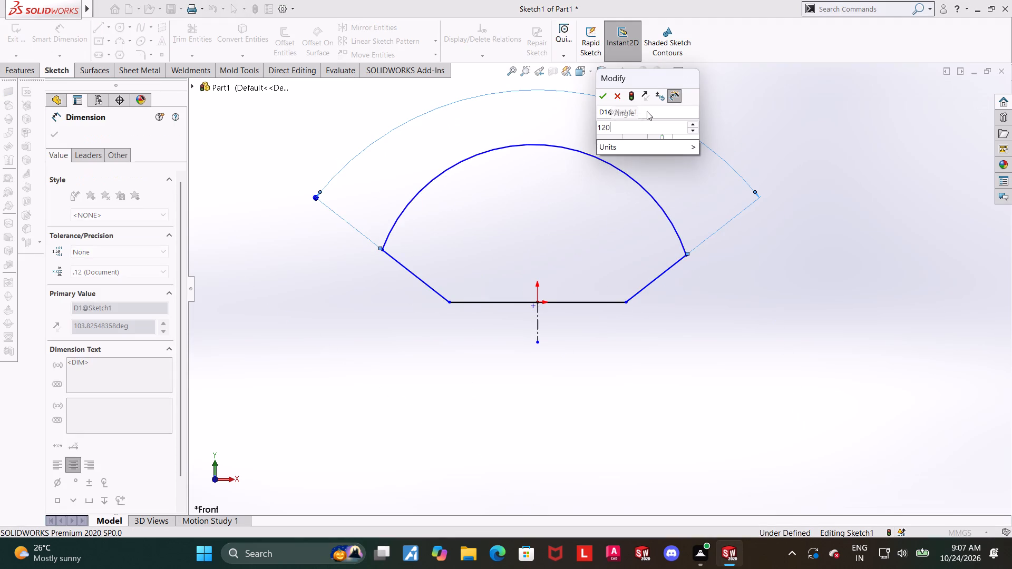
key(Return)
key(Escape)
click(820, 257)
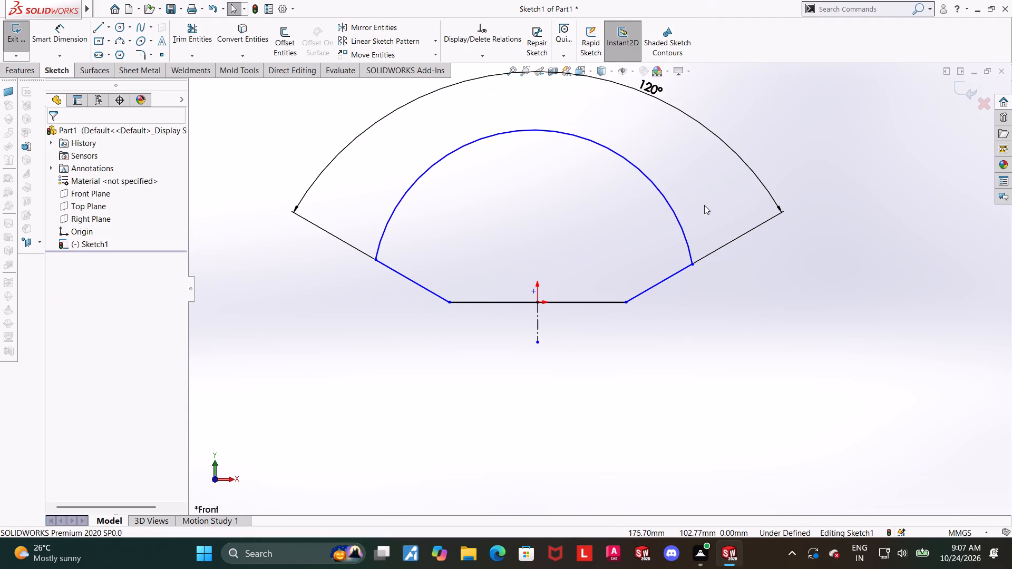
Move the right slanted line's upper endpoint slightly up and outward, to about X 169 mm, Y 54 mm.
scroll(760, 275, up, 1)
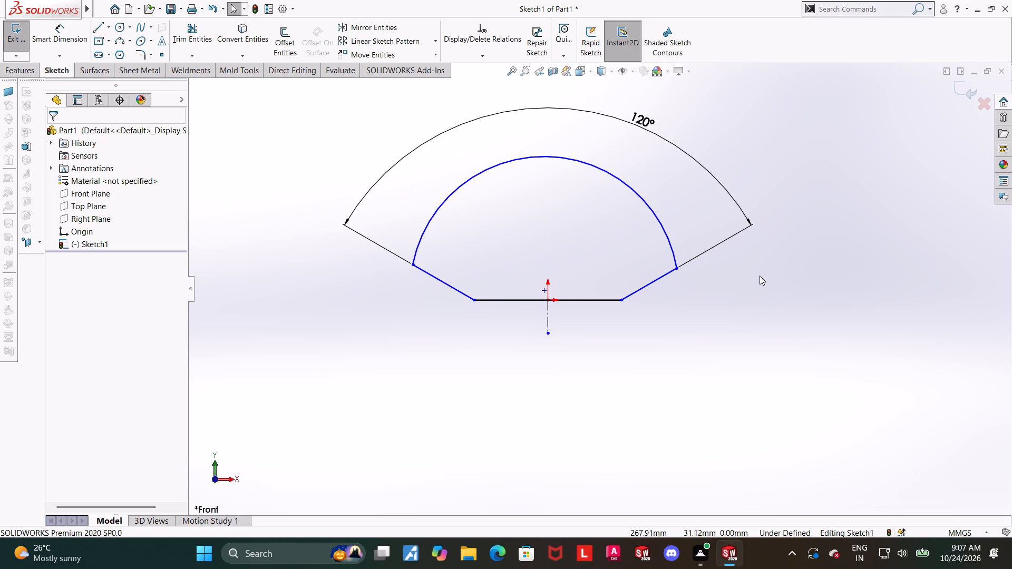
scroll(760, 276, up, 1)
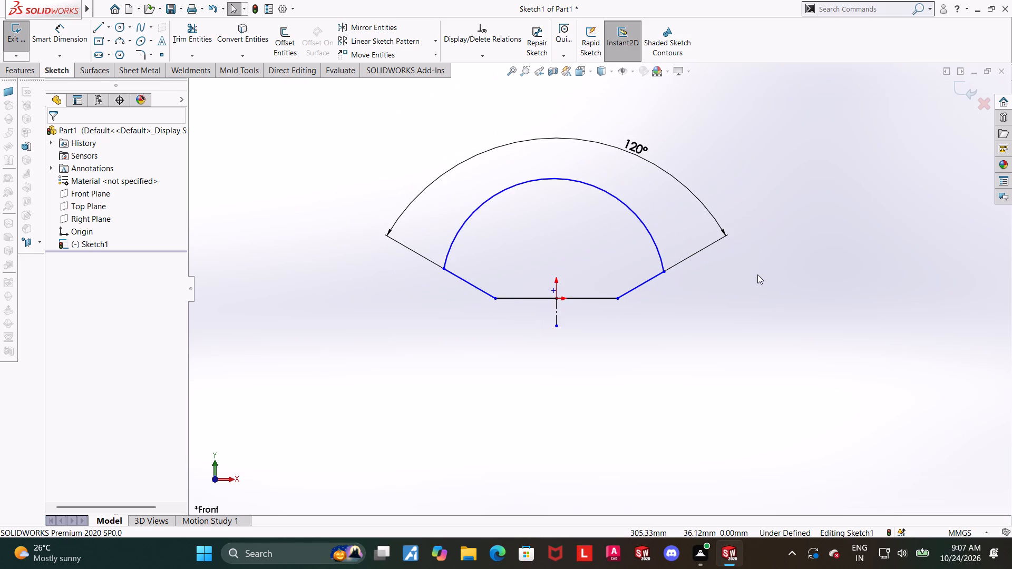
scroll(755, 272, up, 1)
scroll(706, 184, down, 1)
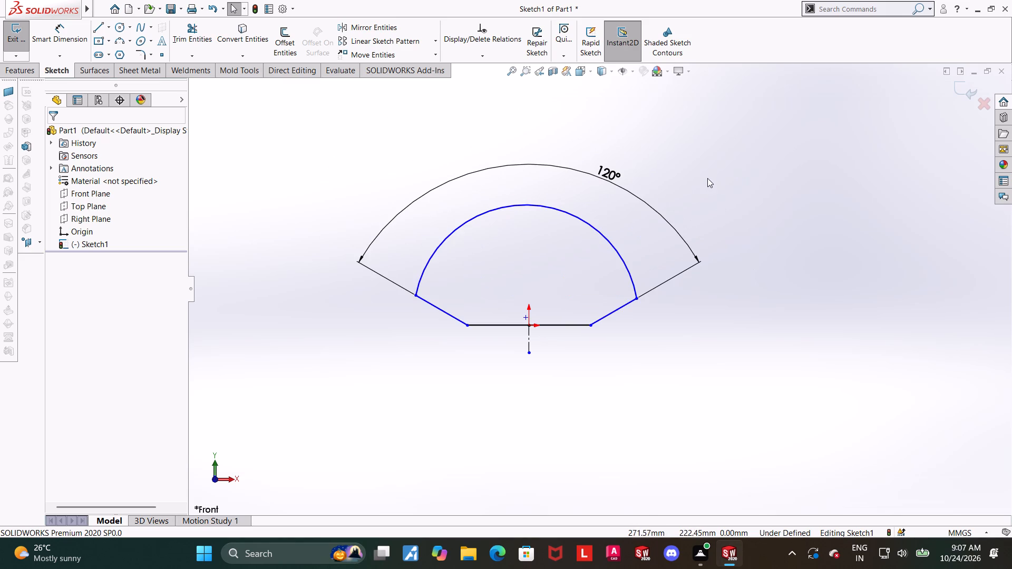
scroll(632, 185, down, 1)
click(655, 376)
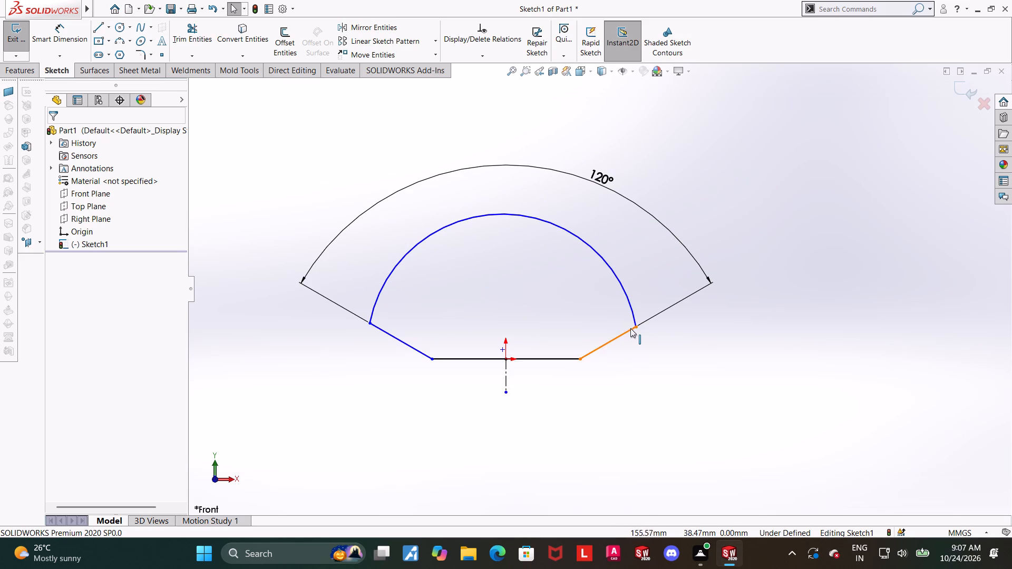
drag(635, 327, 641, 315)
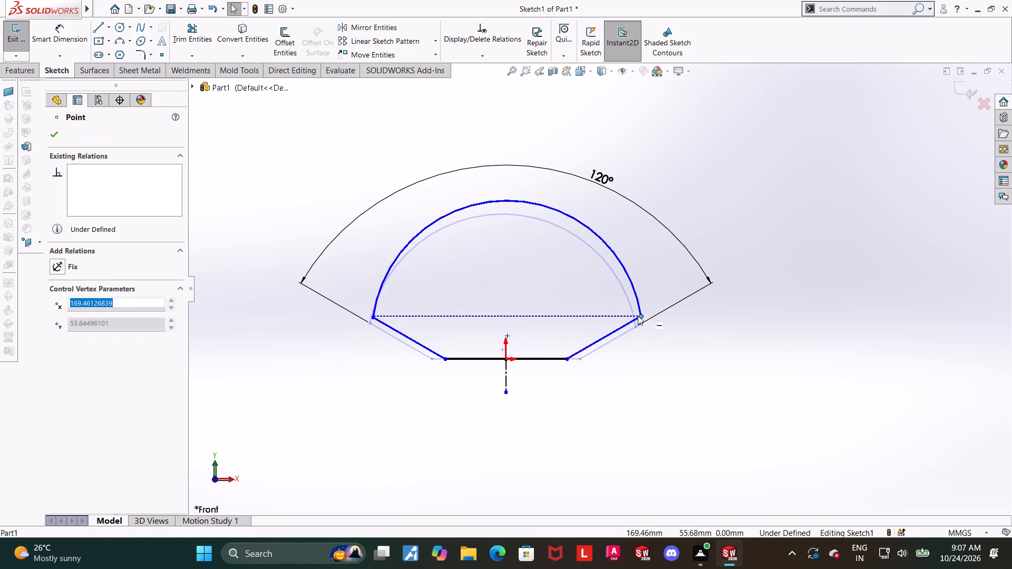
click(644, 361)
click(643, 361)
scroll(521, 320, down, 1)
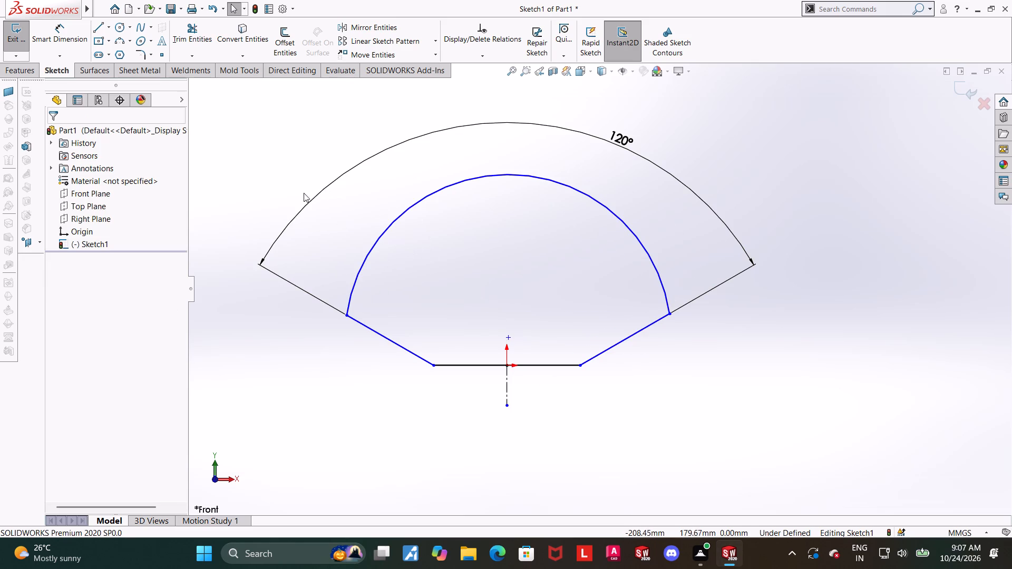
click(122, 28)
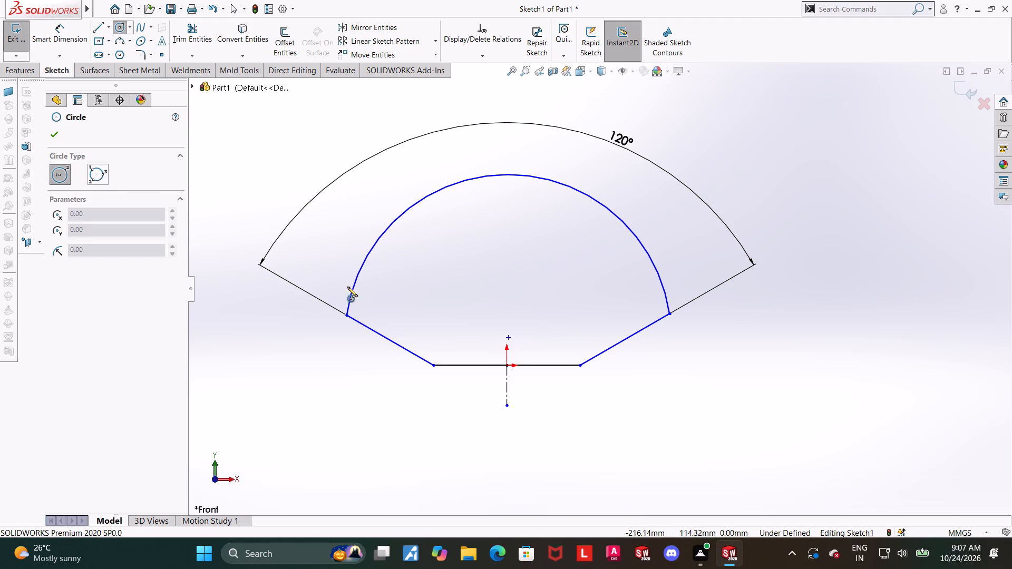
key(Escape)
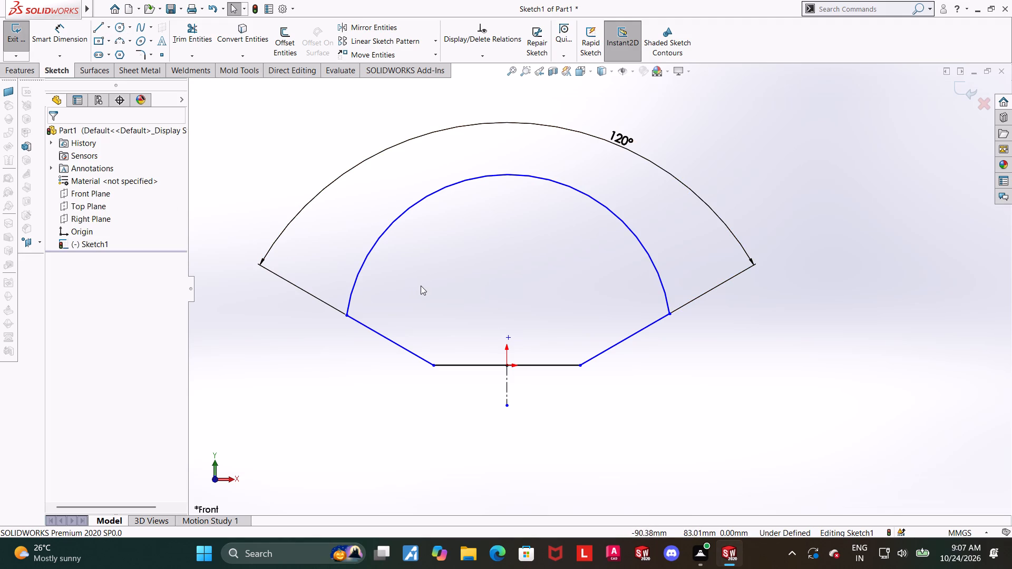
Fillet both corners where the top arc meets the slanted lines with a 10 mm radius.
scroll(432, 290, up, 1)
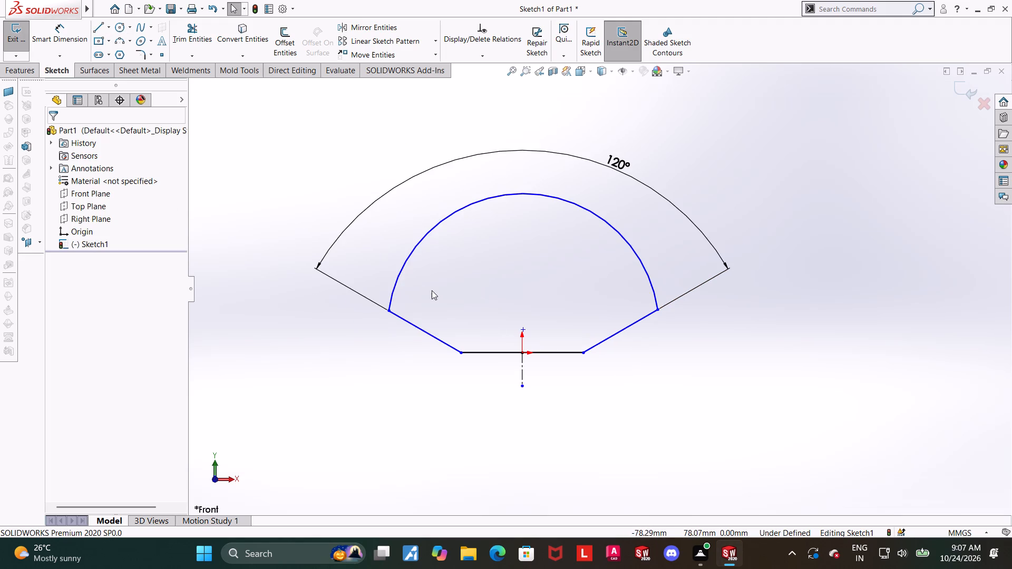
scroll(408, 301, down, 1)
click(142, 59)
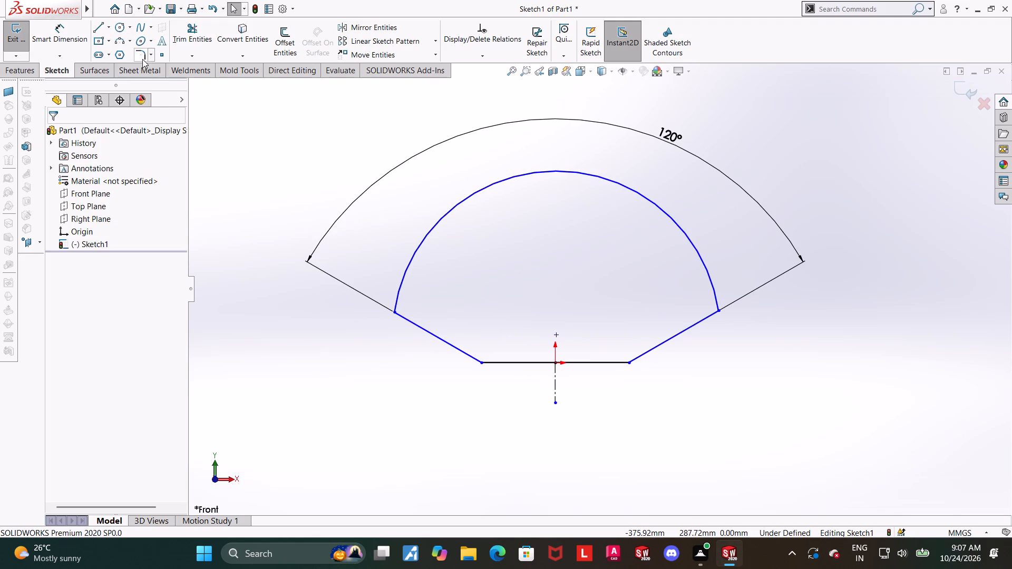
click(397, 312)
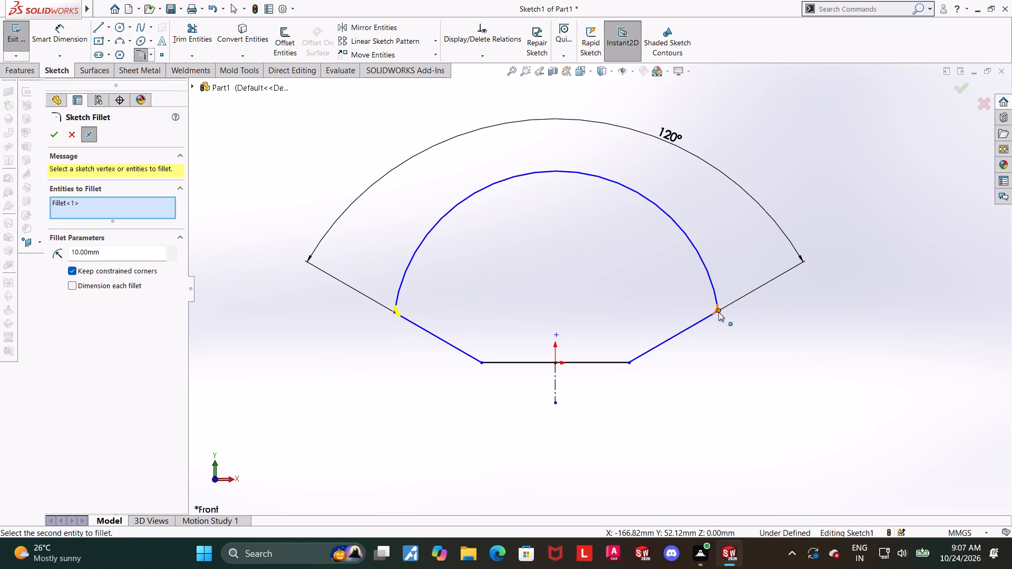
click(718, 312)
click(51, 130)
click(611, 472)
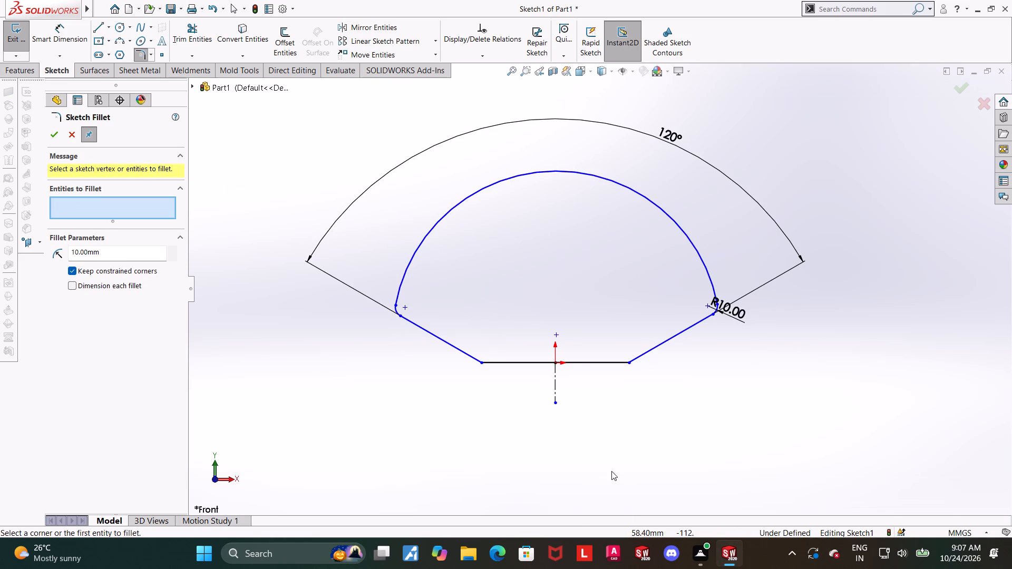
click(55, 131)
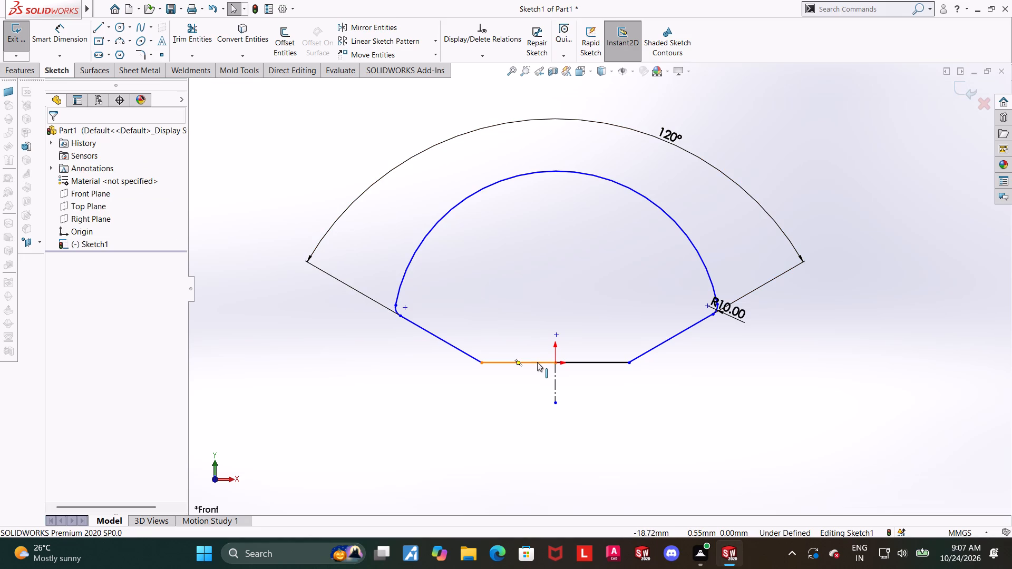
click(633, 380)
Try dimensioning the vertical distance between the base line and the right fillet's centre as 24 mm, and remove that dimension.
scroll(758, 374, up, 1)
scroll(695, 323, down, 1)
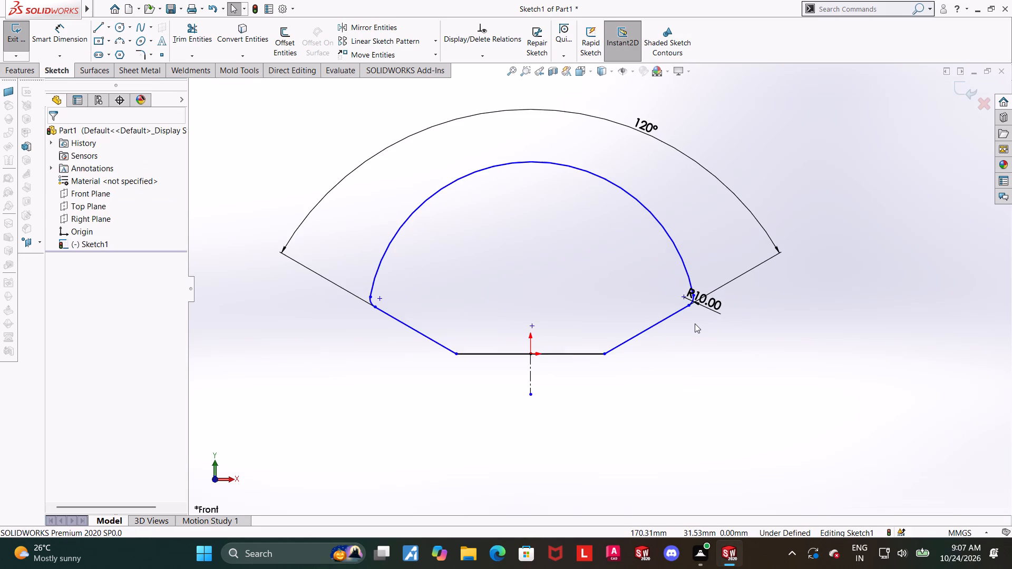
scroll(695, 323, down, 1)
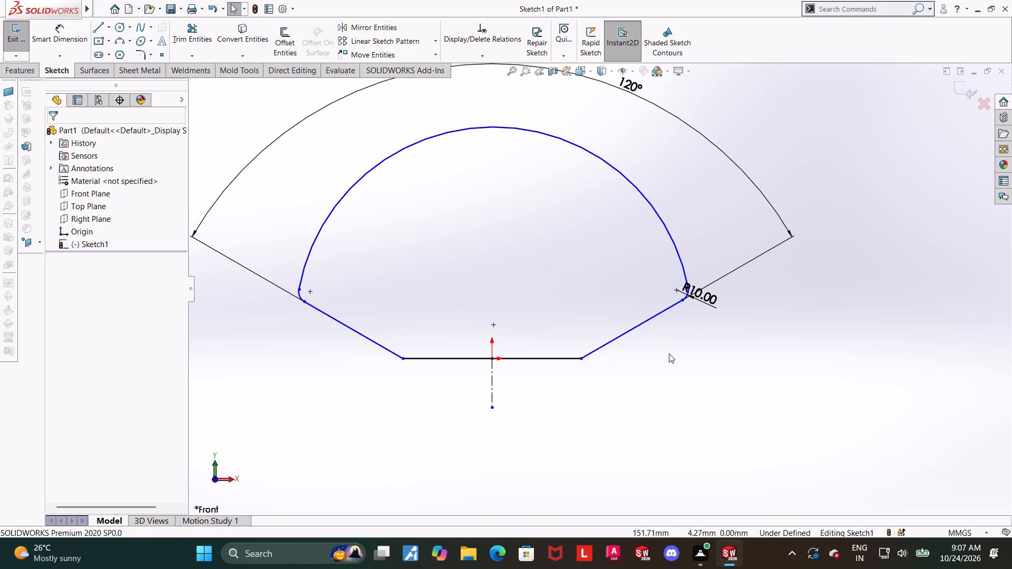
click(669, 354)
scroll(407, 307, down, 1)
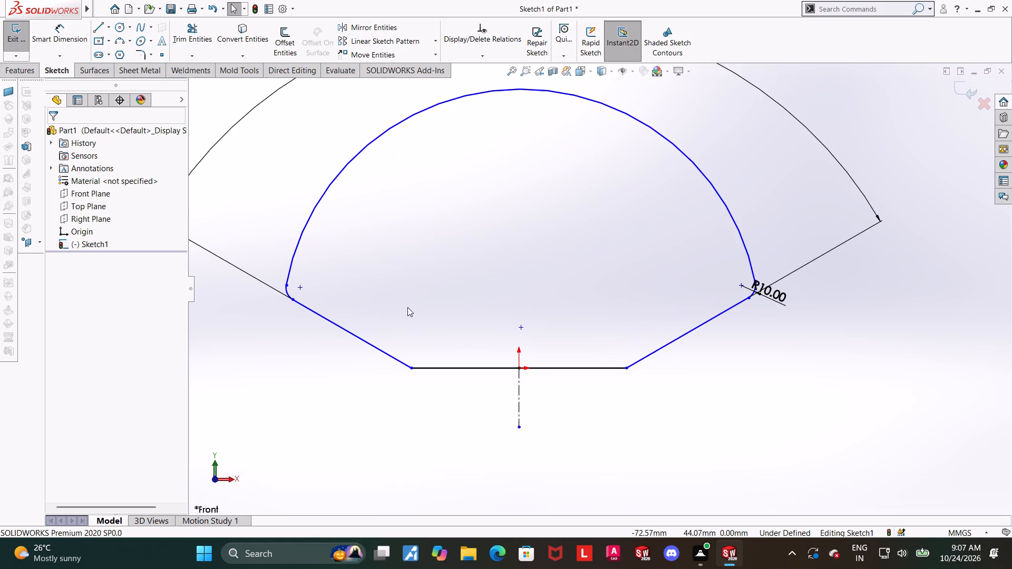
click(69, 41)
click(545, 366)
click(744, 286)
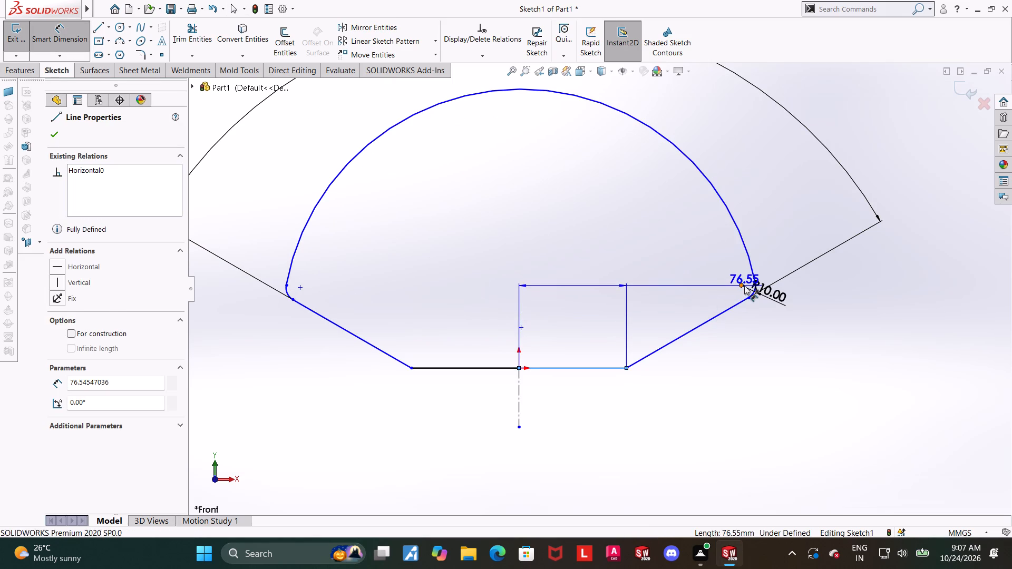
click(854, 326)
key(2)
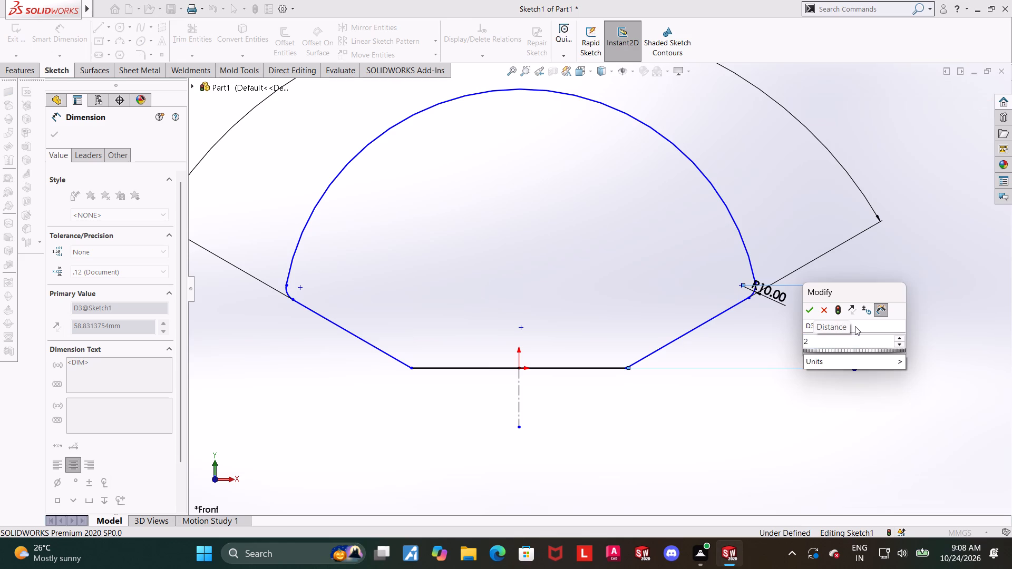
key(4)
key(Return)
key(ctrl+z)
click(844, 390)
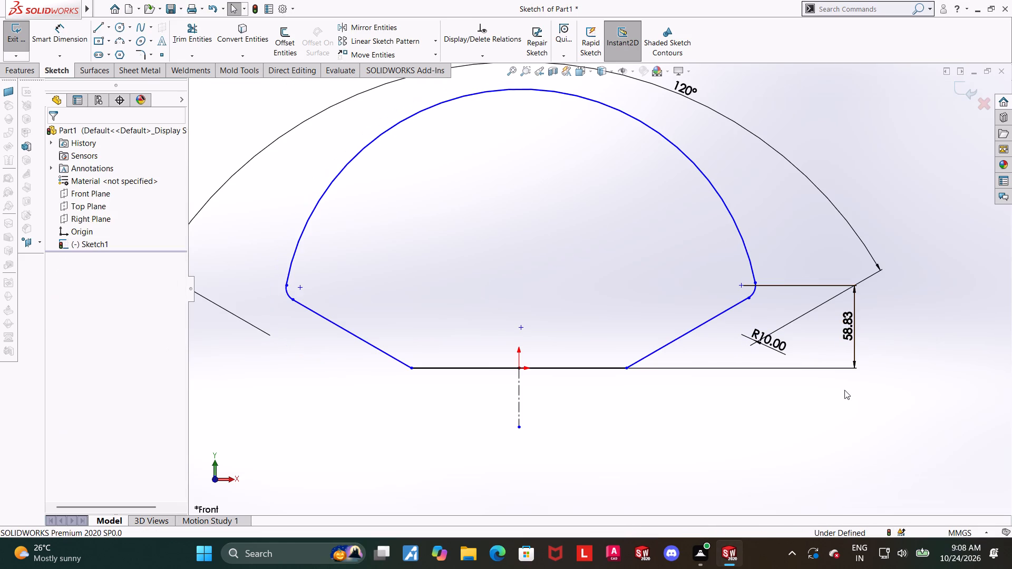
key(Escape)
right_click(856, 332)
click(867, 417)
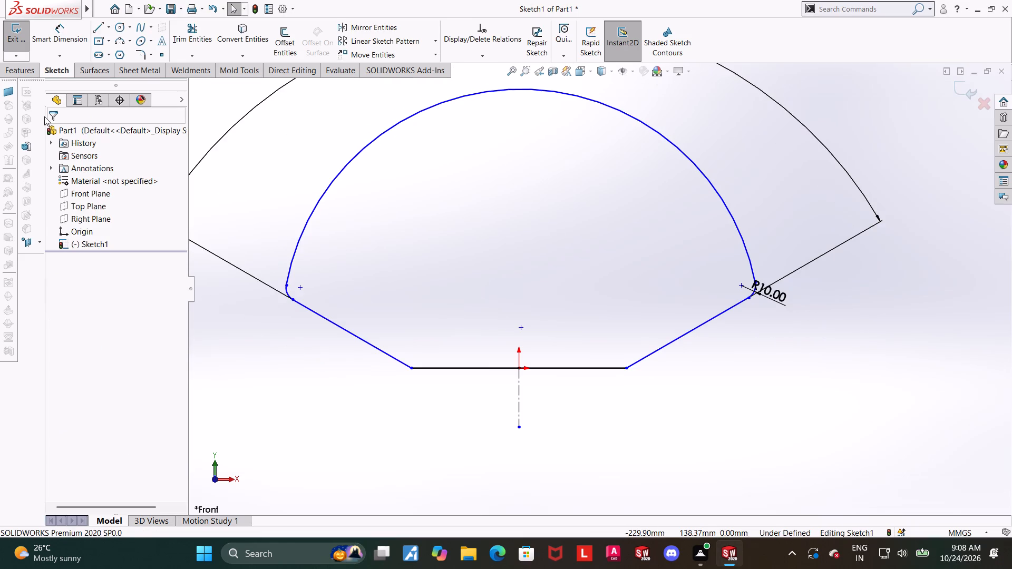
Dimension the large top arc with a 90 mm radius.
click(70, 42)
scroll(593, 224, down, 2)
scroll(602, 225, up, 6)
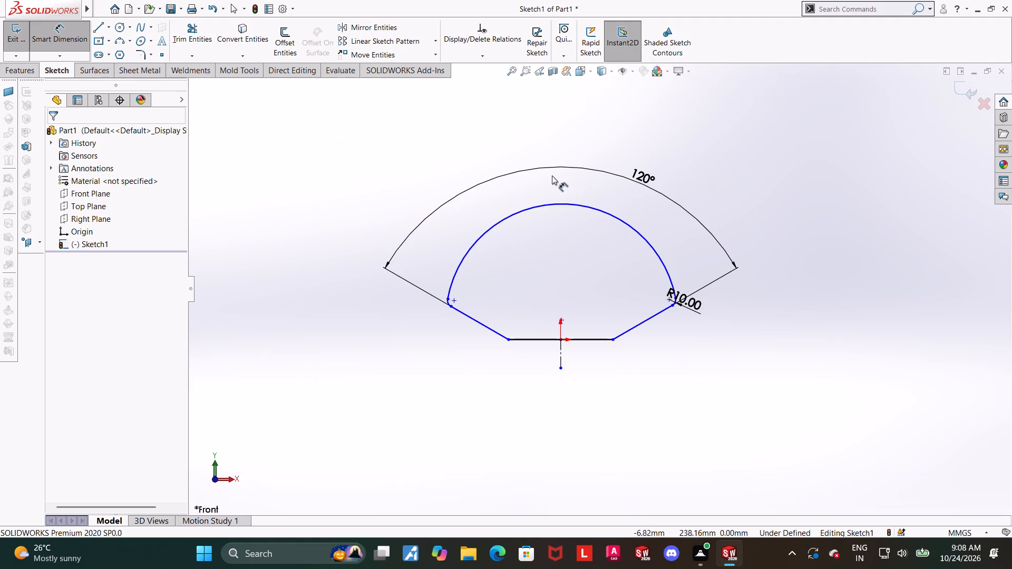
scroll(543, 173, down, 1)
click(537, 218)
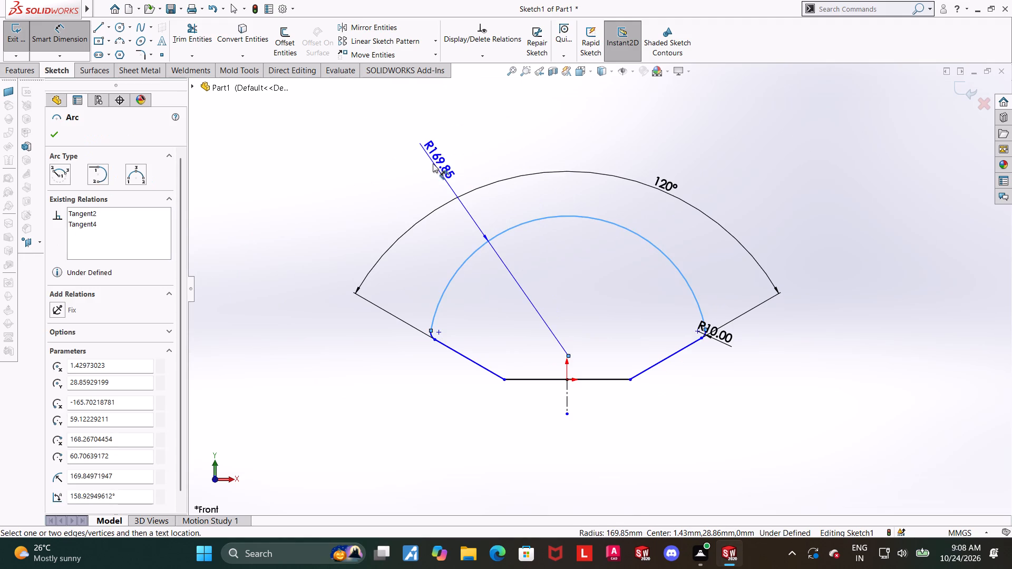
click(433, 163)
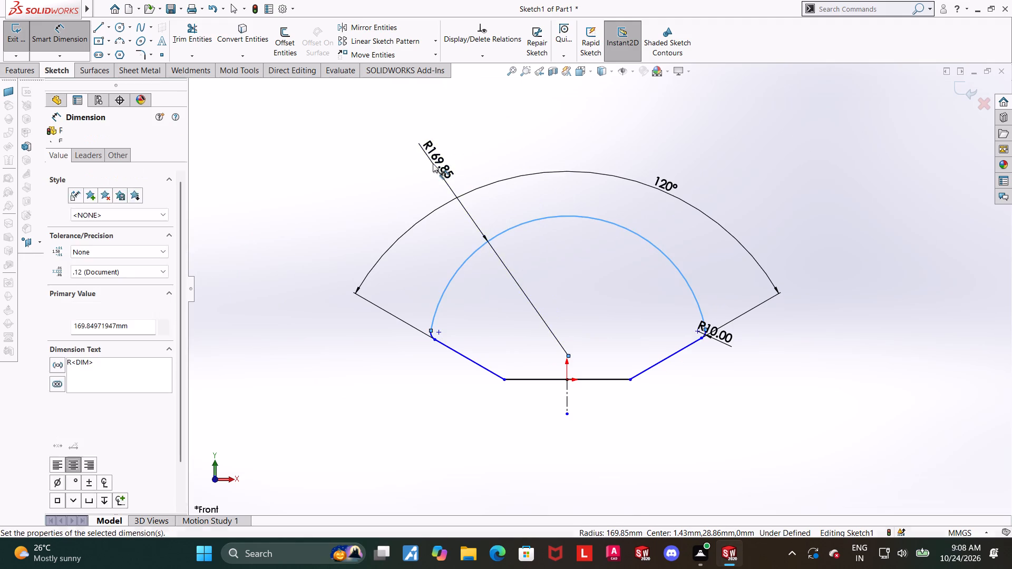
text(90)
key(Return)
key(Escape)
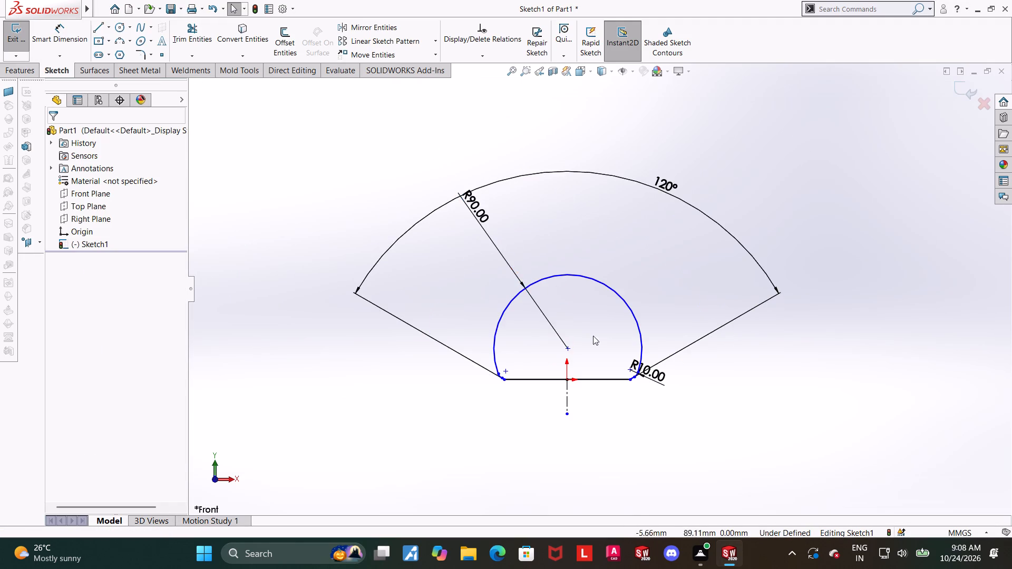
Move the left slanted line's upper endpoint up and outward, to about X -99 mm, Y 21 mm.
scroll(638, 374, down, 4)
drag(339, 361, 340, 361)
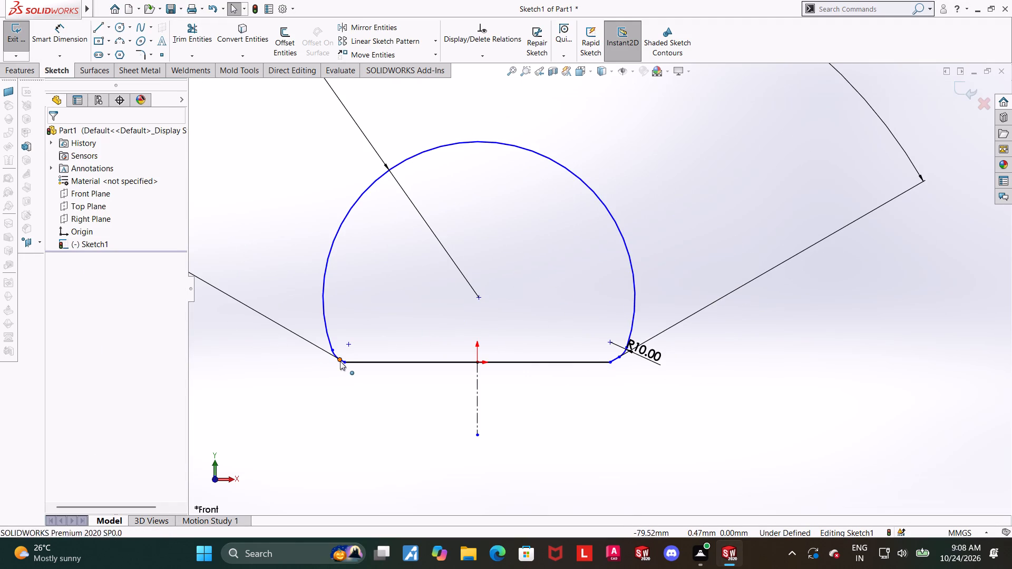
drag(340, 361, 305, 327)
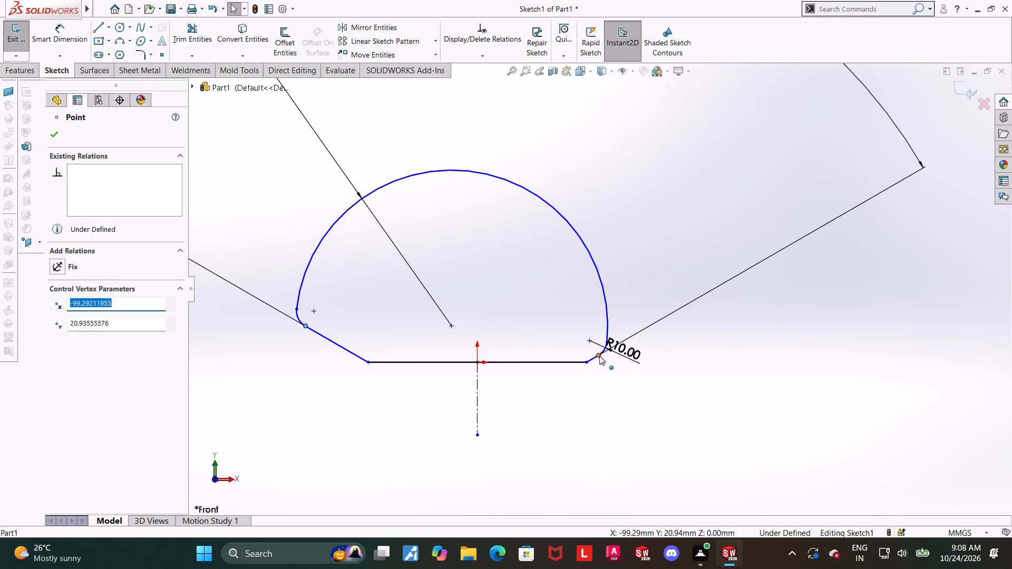
Add a Horizontal relation between the upper endpoints of the left and right slanted lines.
click(599, 356)
ctrl+click(307, 325)
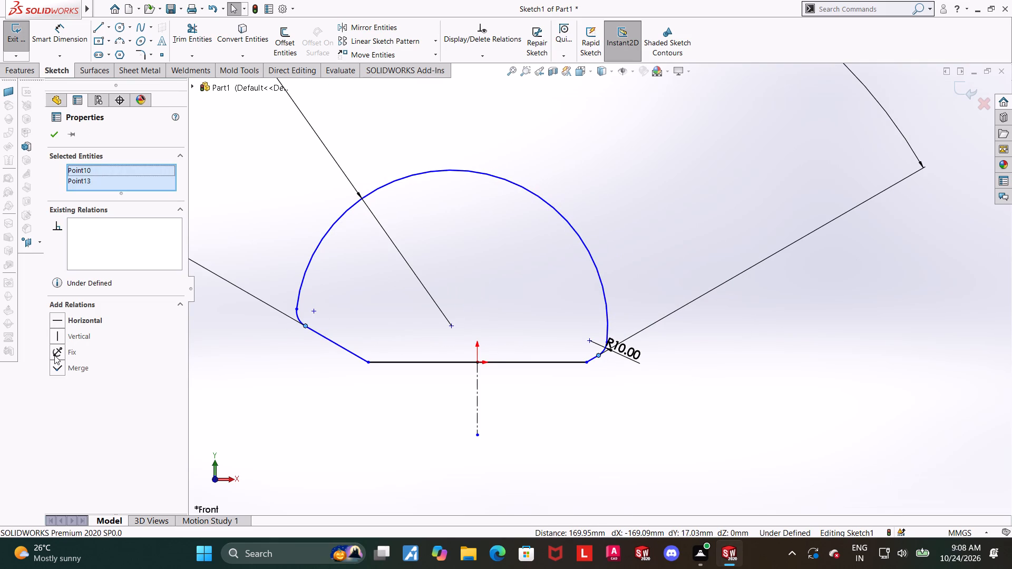
click(56, 321)
click(625, 396)
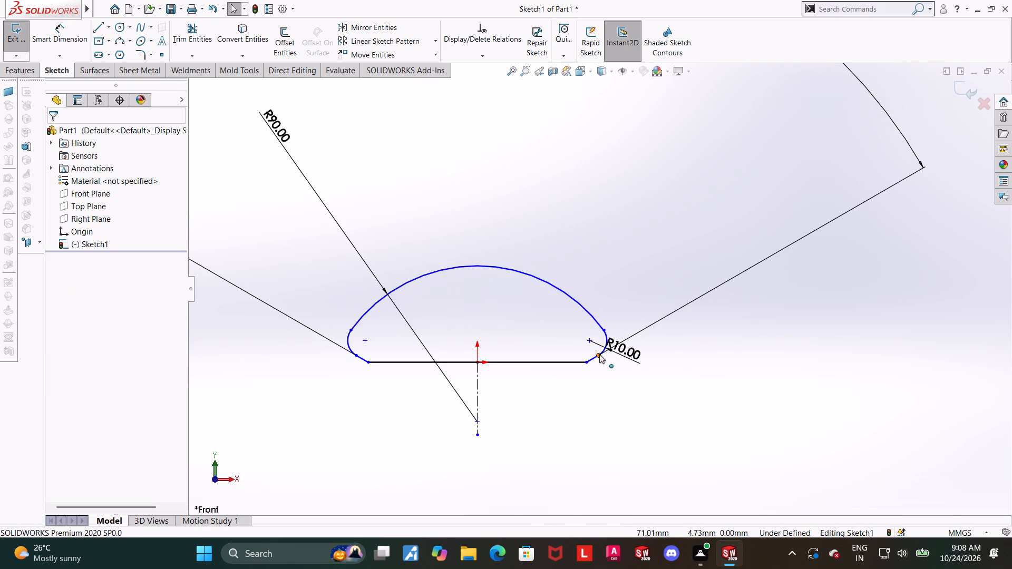
Pull the right slanted line's upper endpoint upward, lengthening the slanted lines and shortening the flat base to about 28 mm.
drag(597, 354, 611, 299)
click(675, 365)
Dimension the full width of the flat base between its two end points as 110 mm.
scroll(454, 312, down, 3)
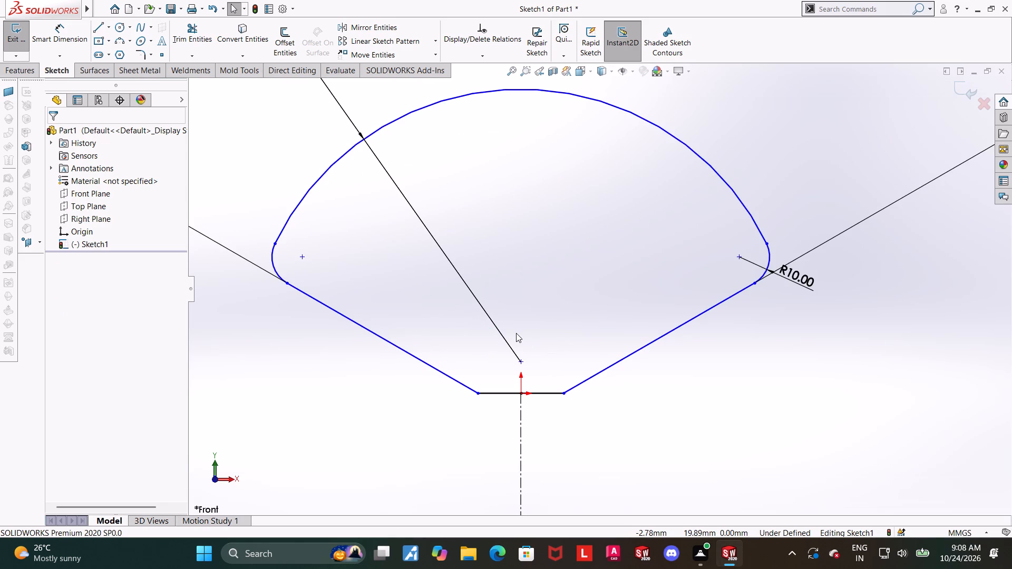
click(80, 34)
click(490, 394)
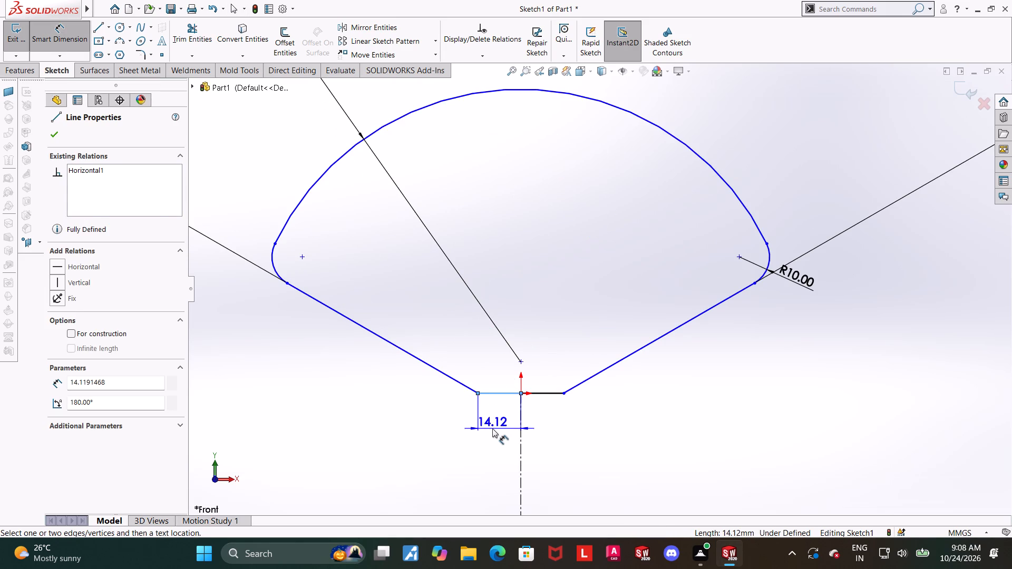
key(Escape)
click(478, 391)
click(562, 395)
click(560, 434)
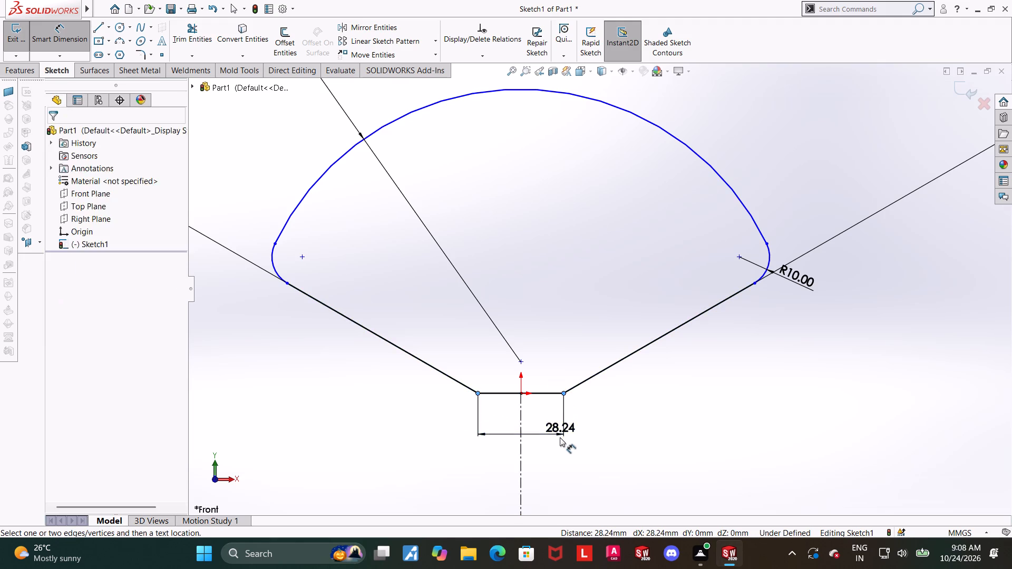
text(110)
key(Return)
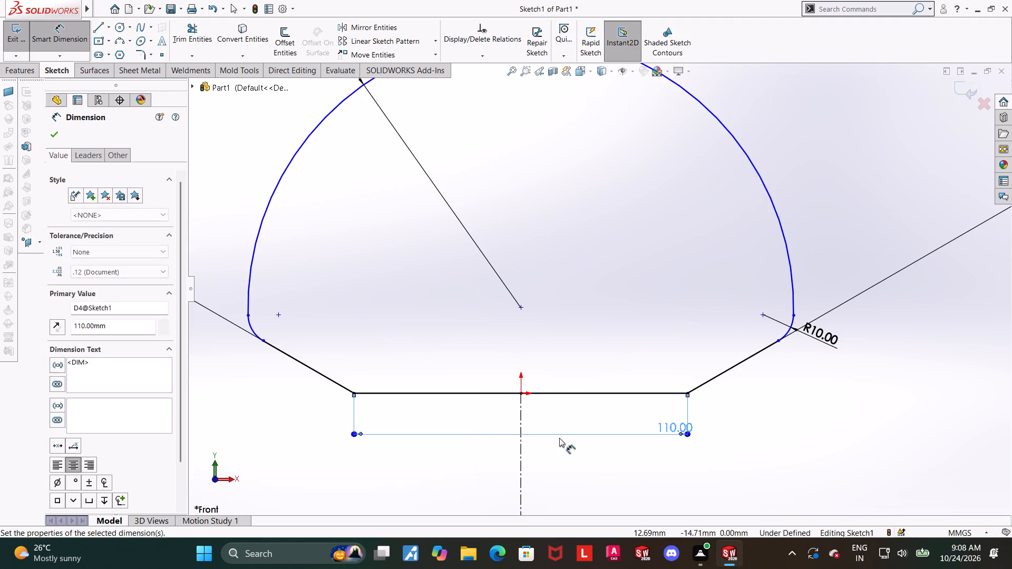
key(Escape)
click(1011, 442)
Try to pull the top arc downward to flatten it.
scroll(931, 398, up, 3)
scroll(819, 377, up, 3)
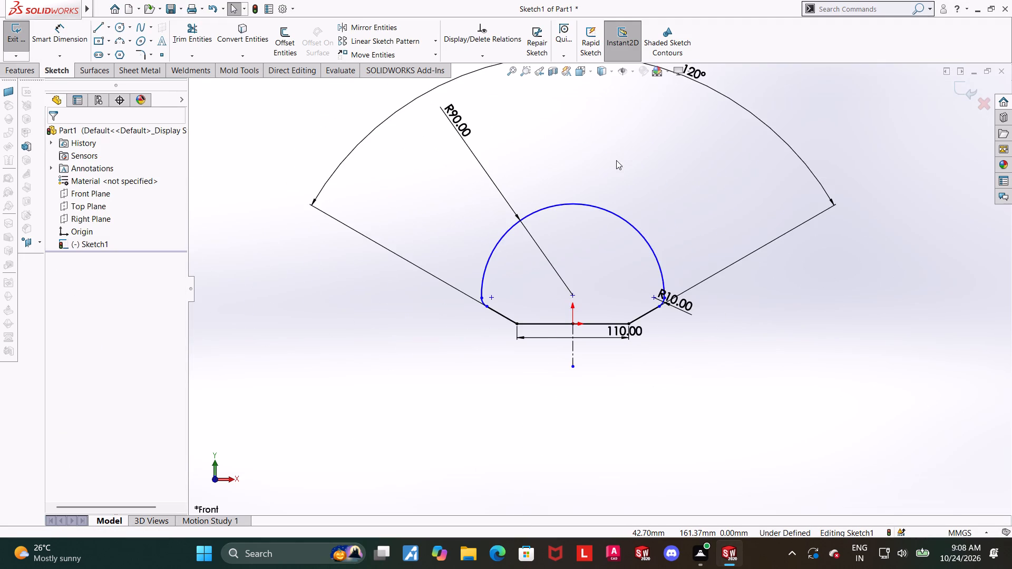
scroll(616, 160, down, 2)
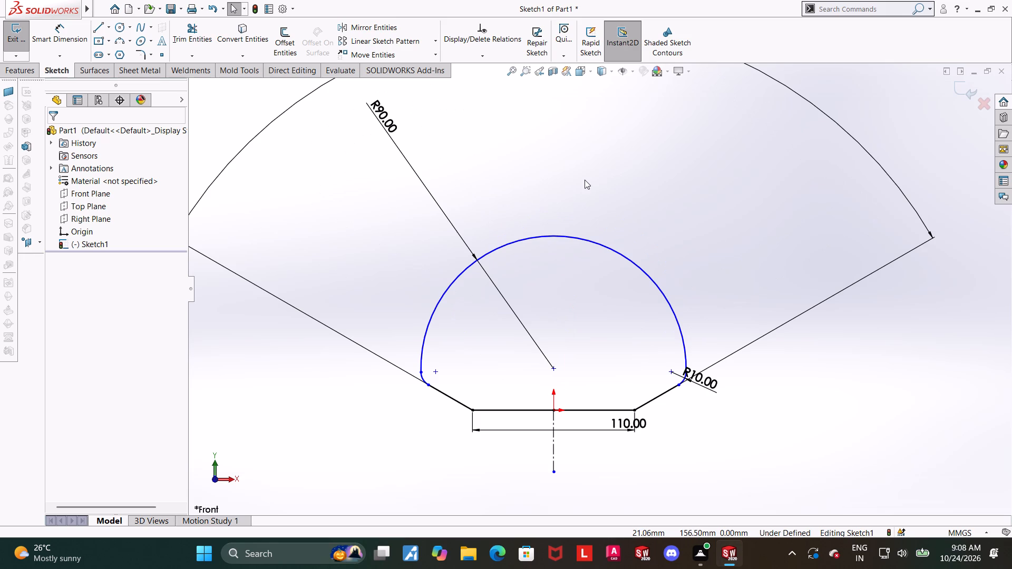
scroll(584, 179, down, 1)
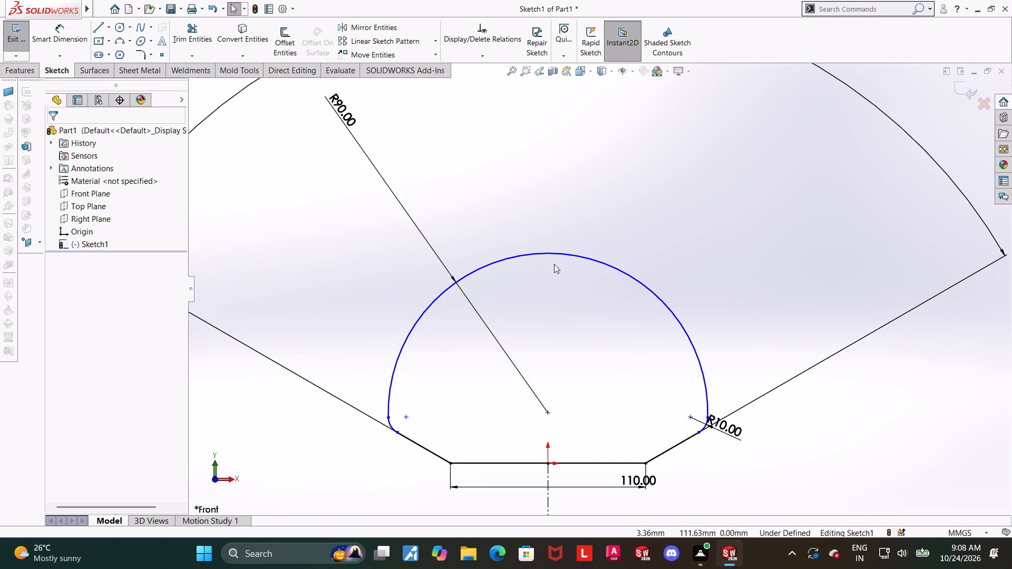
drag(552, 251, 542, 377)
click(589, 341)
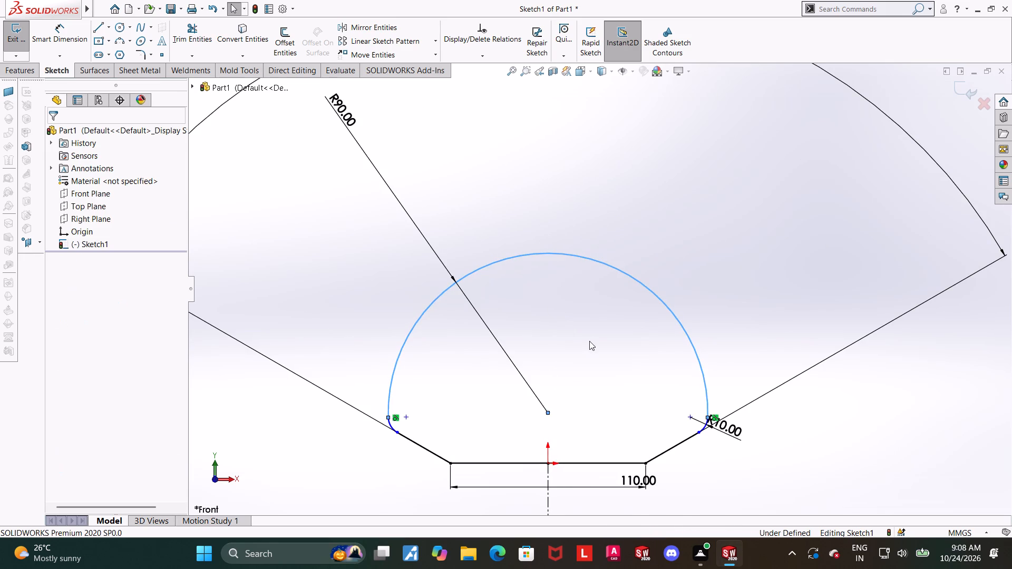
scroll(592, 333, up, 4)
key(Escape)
Trim away the large top arc and both corner fillets, leaving the base and the two slanted lines.
scroll(643, 358, down, 4)
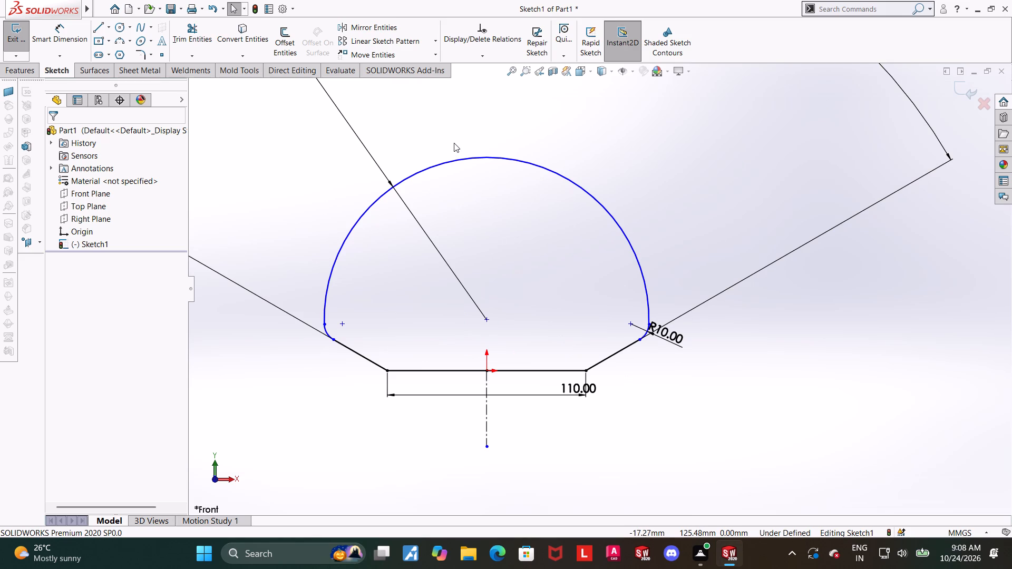
click(205, 33)
drag(466, 174, 479, 120)
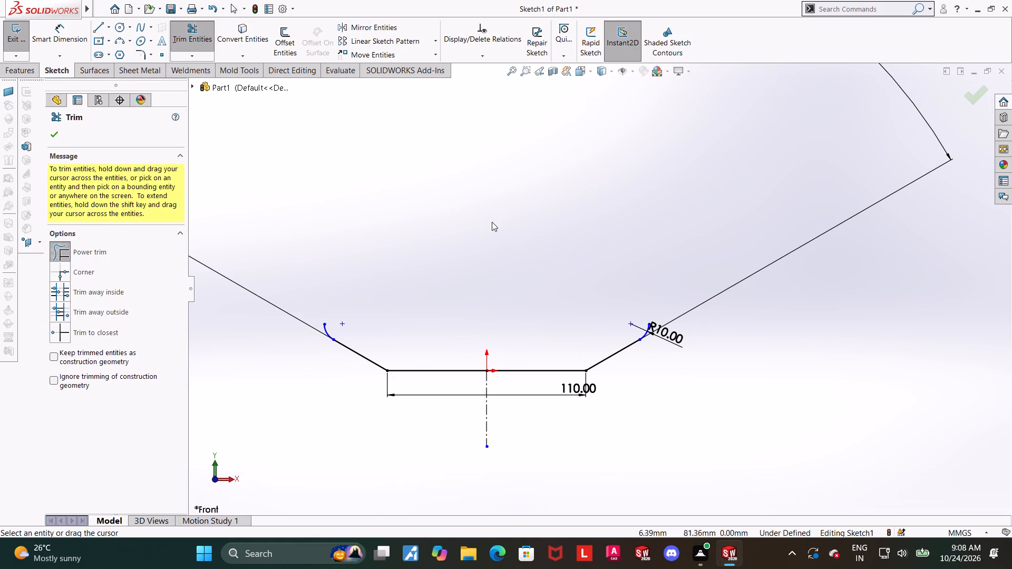
key(Escape)
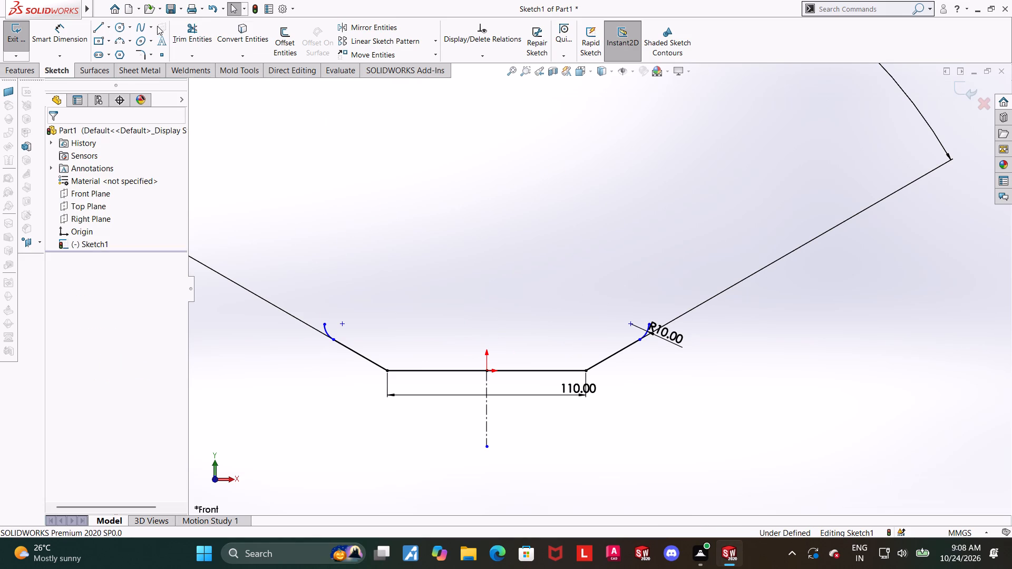
click(179, 30)
click(186, 34)
scroll(322, 239, down, 3)
drag(393, 409, 371, 403)
drag(953, 399, 908, 412)
key(Escape)
scroll(908, 388, up, 5)
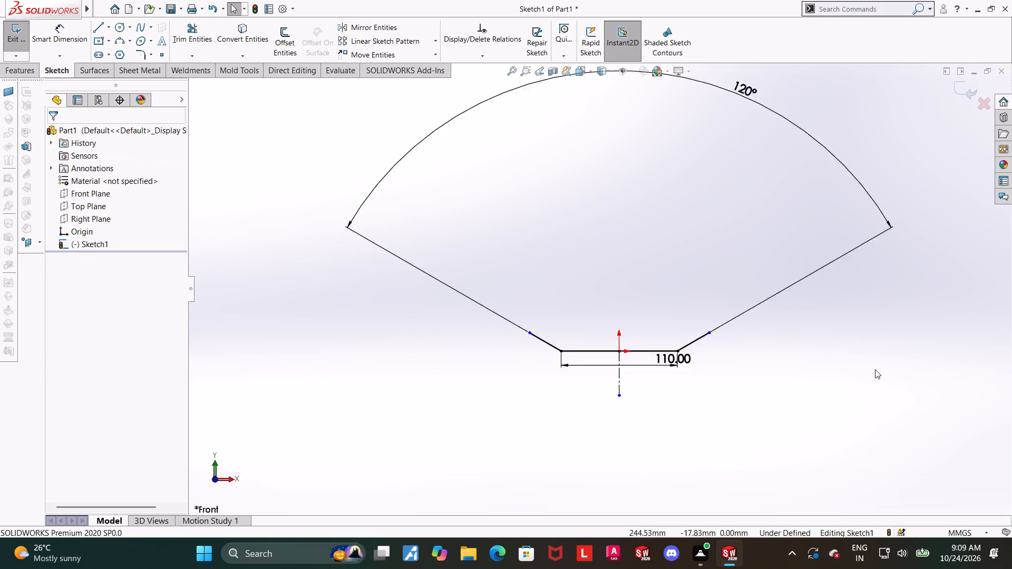
Sketch a three-point arc of about 95 mm radius joining the upper endpoints of the two slanted lines.
scroll(875, 369, up, 2)
scroll(621, 261, down, 2)
key(Escape)
double_click(115, 36)
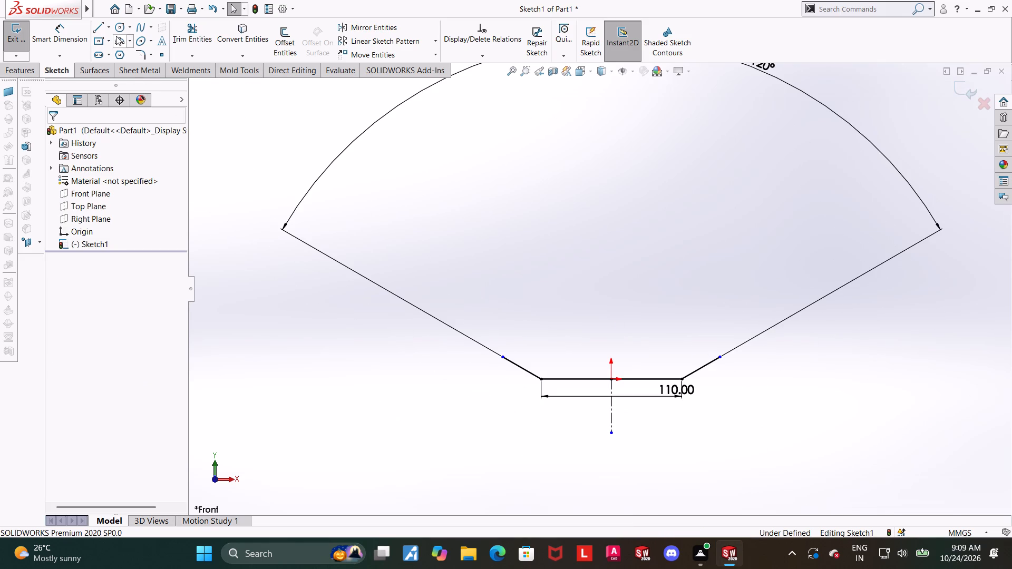
click(501, 356)
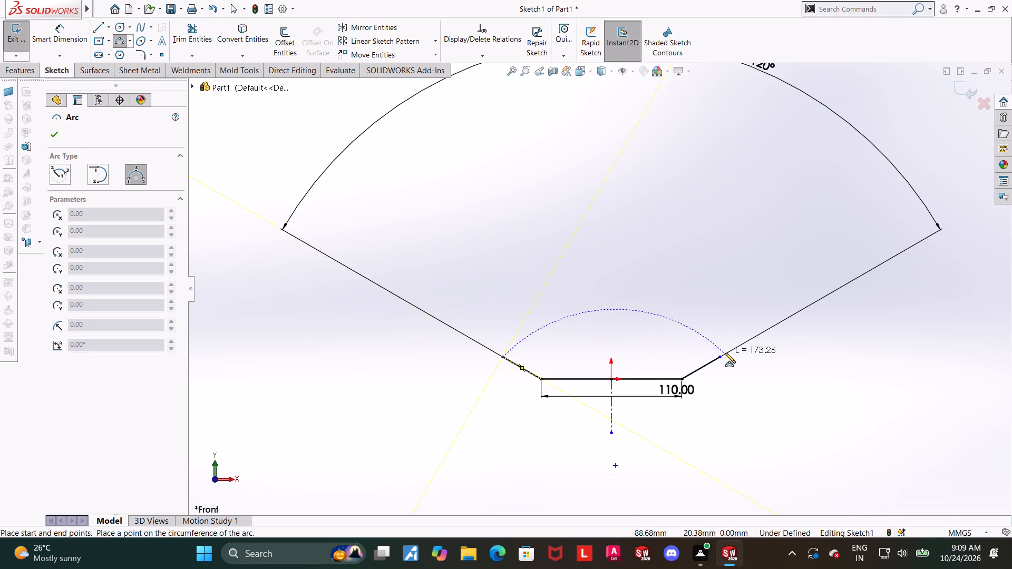
click(719, 357)
click(689, 318)
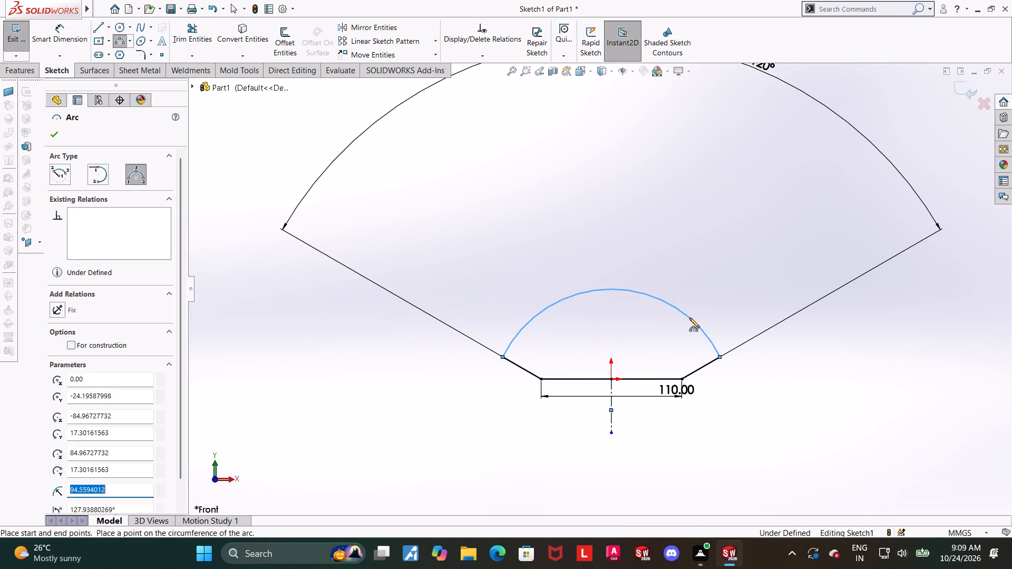
key(Escape)
key(Escape)
Dimension the top arc's radius as 90 mm.
click(48, 49)
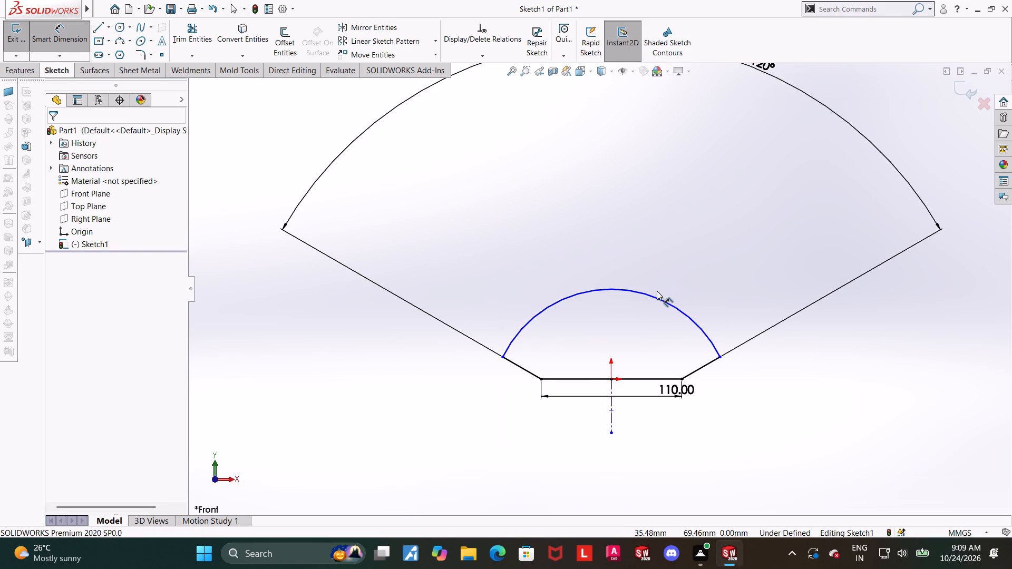
click(654, 296)
click(663, 269)
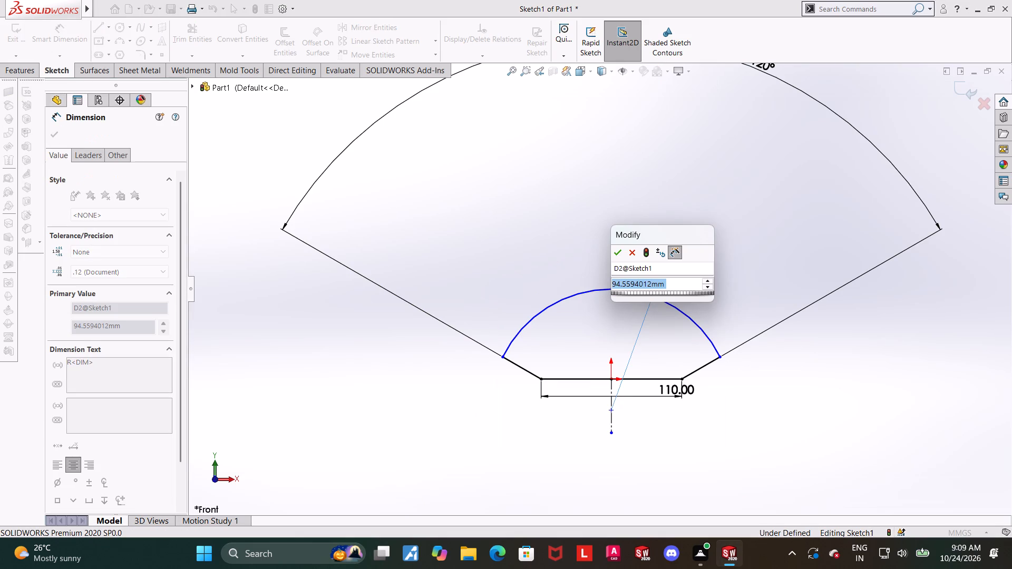
text(90)
key(Return)
key(Escape)
key(Escape)
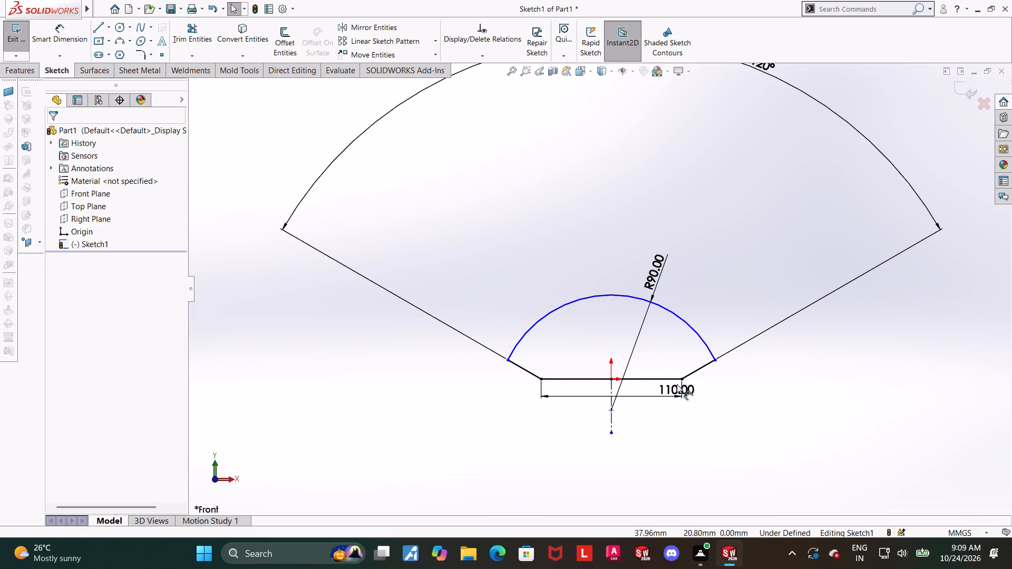
click(687, 415)
Fillet both corners where the top arc meets the slanted lines with a 10 mm radius.
scroll(563, 328, down, 3)
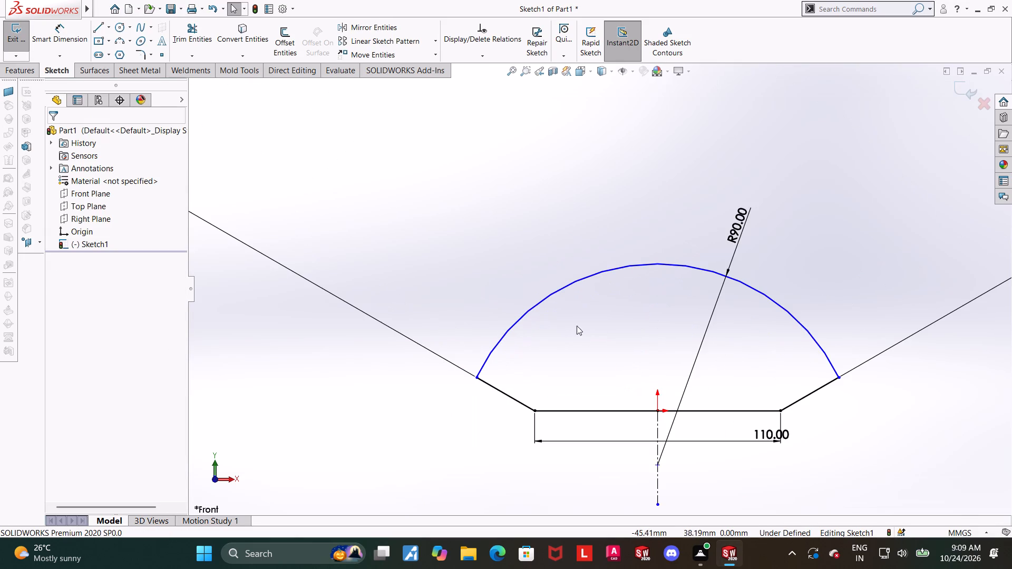
scroll(758, 384, down, 1)
scroll(932, 411, down, 1)
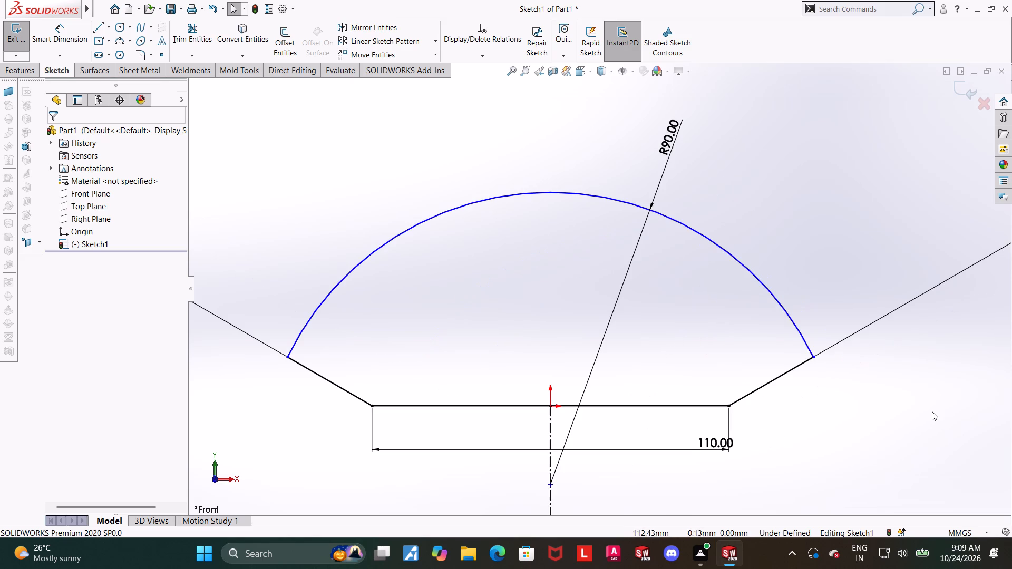
click(141, 56)
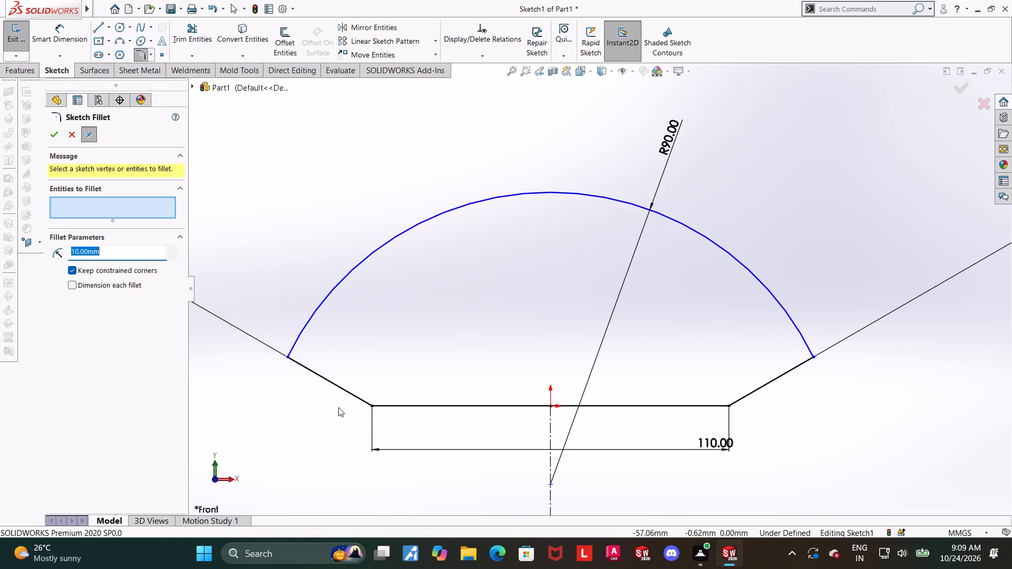
click(285, 356)
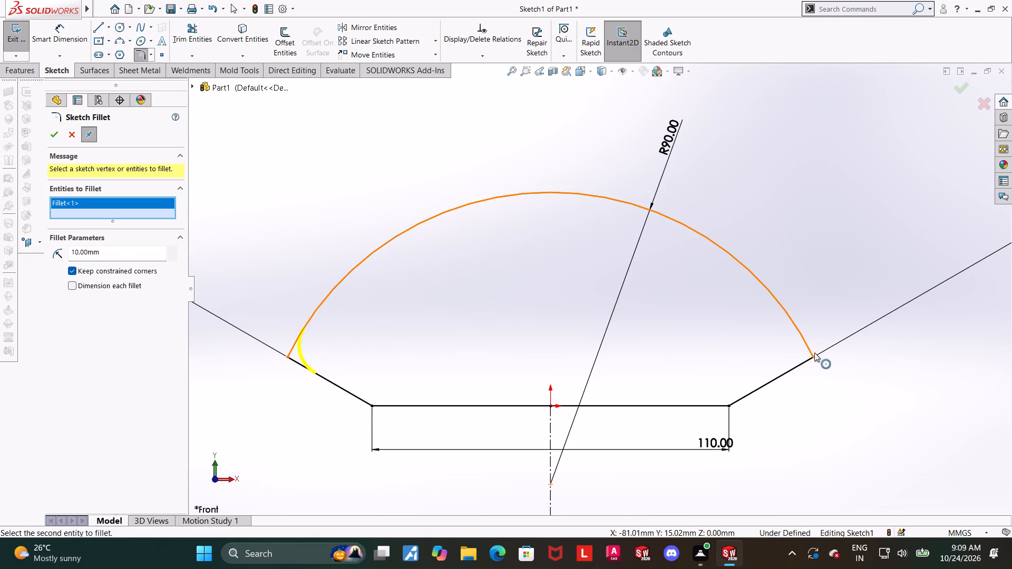
click(814, 352)
click(810, 358)
click(54, 138)
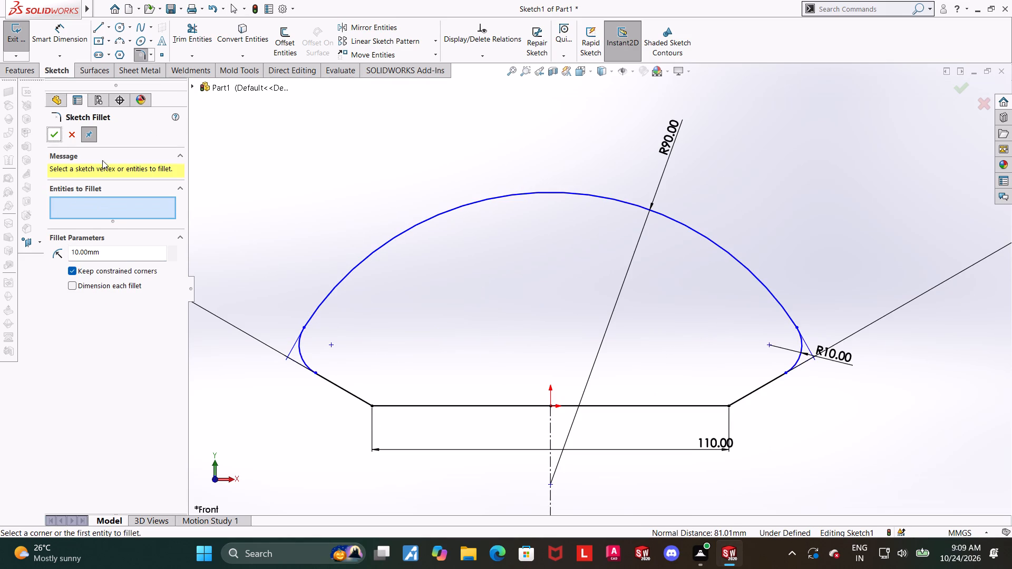
click(931, 387)
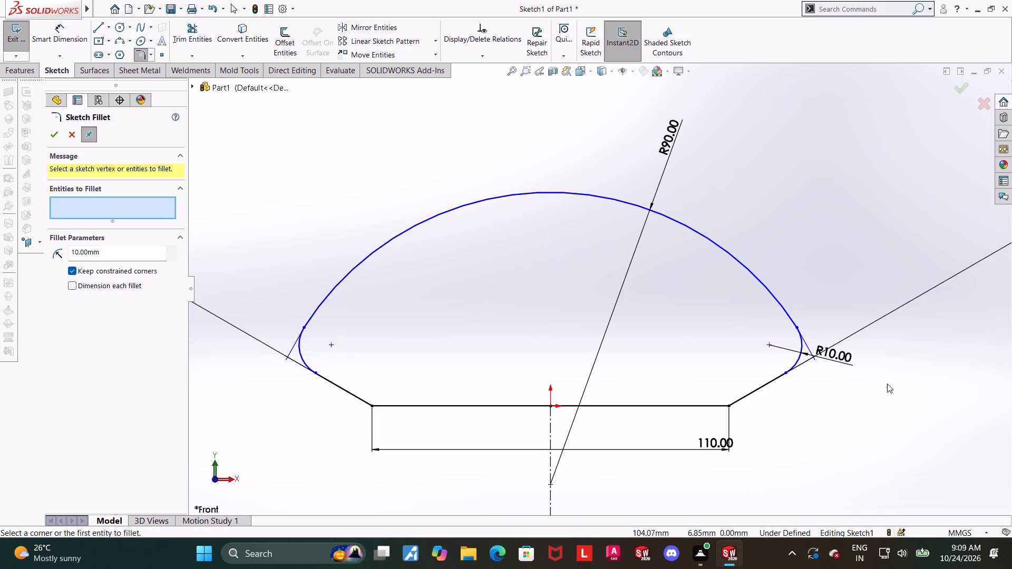
Move the 120° angle dimension closer to the profile, just above the top arc.
scroll(887, 384, up, 7)
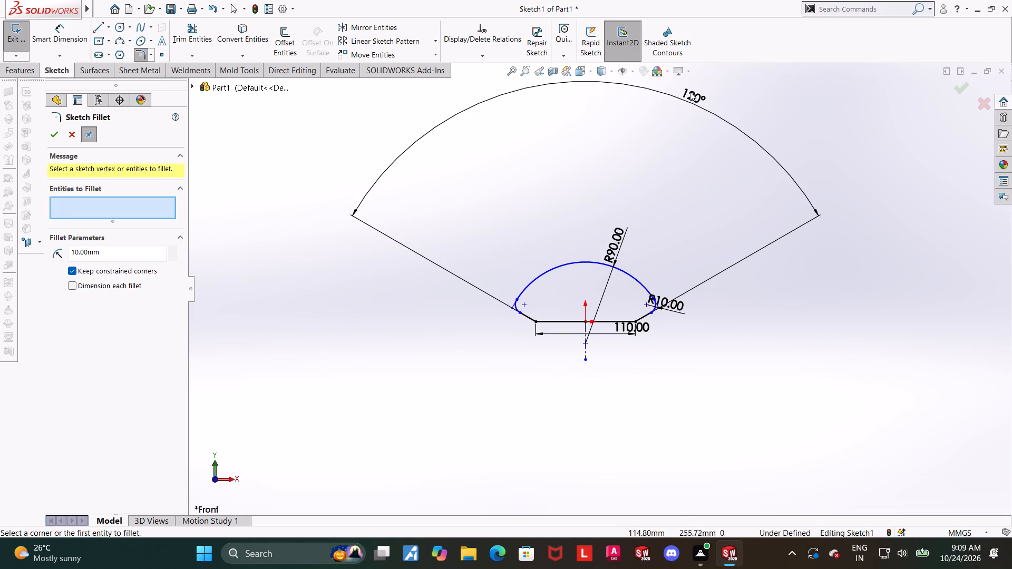
drag(690, 94, 678, 150)
key(Escape)
key(Escape)
drag(699, 101, 642, 189)
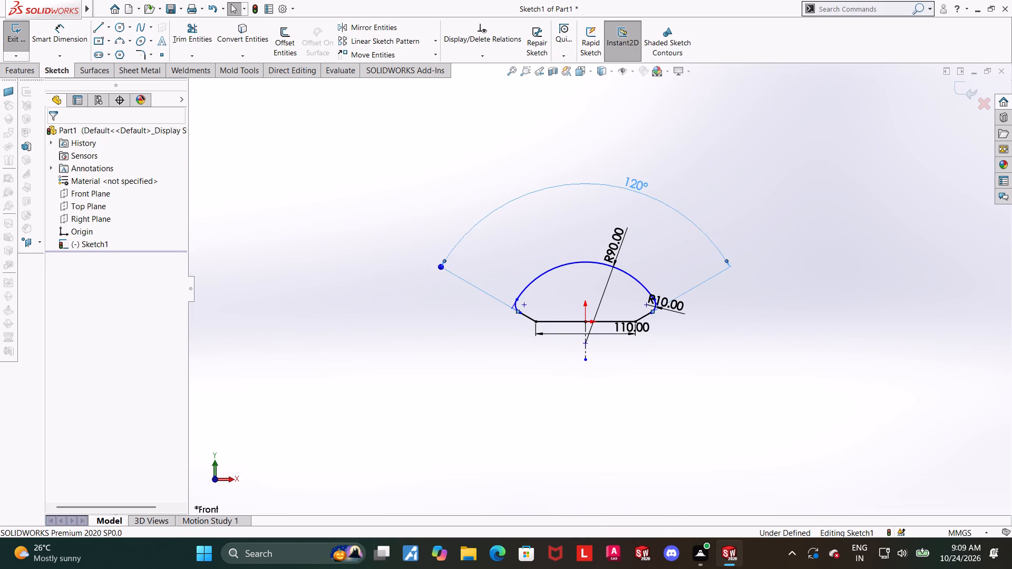
key(Escape)
click(752, 359)
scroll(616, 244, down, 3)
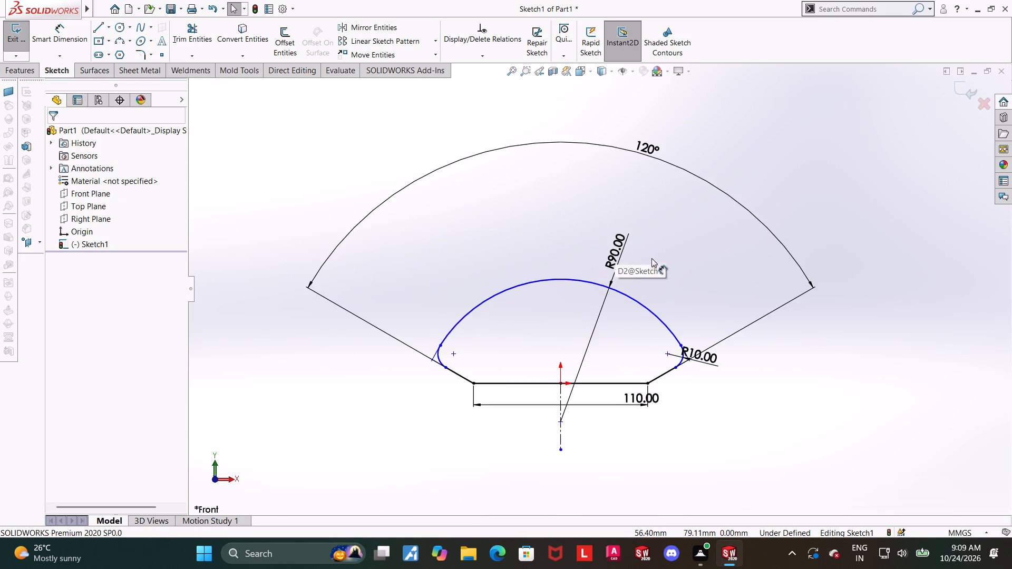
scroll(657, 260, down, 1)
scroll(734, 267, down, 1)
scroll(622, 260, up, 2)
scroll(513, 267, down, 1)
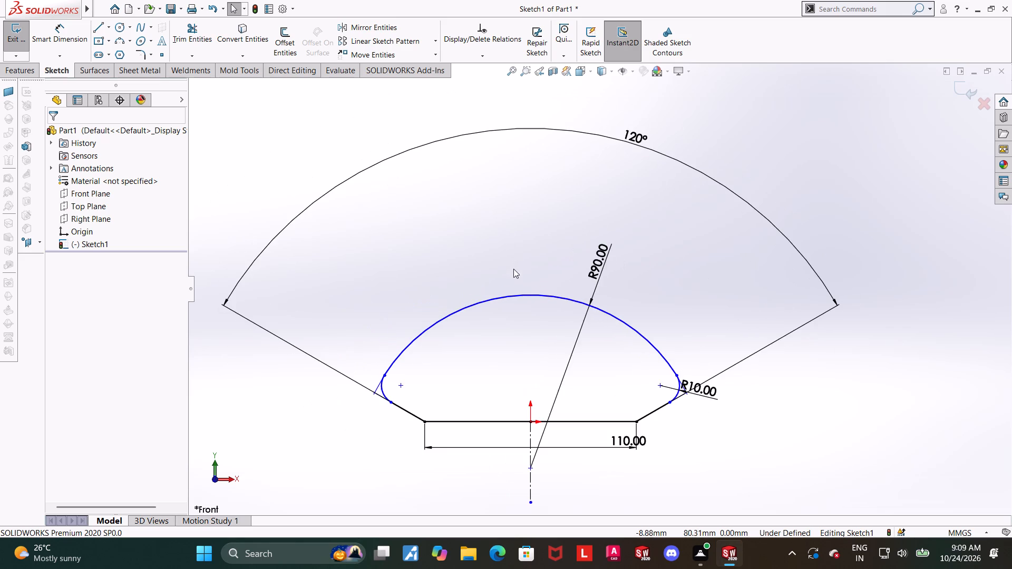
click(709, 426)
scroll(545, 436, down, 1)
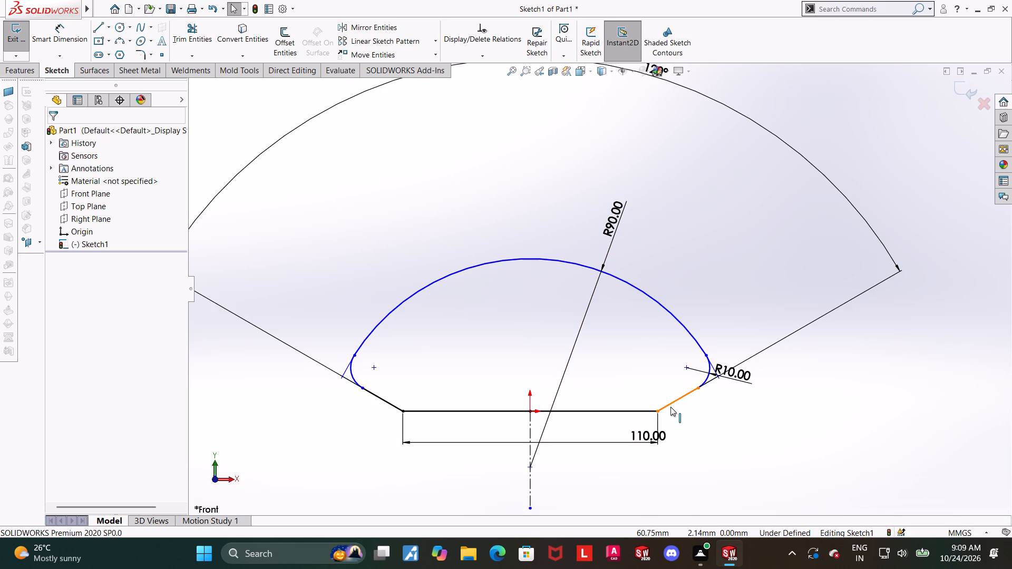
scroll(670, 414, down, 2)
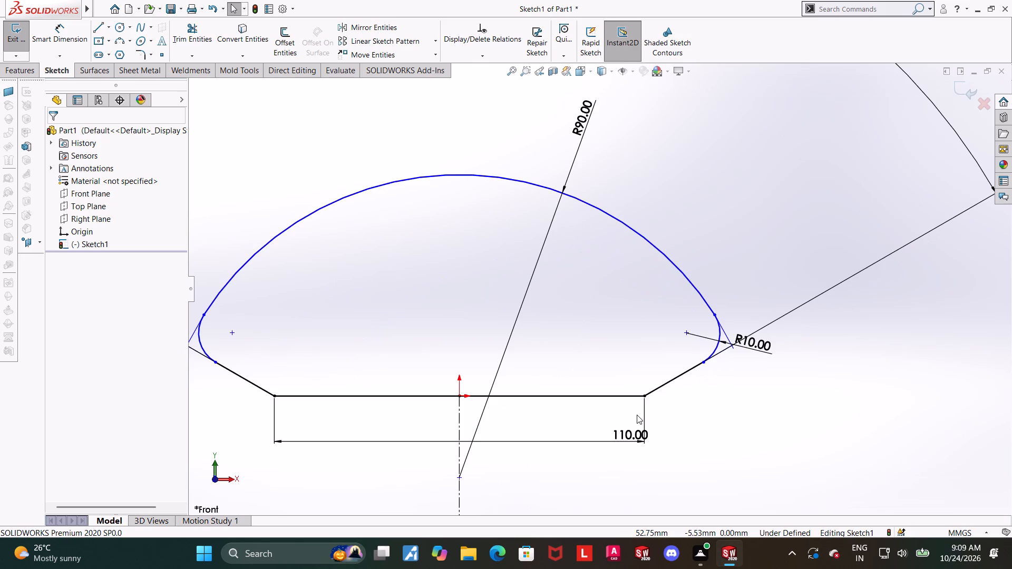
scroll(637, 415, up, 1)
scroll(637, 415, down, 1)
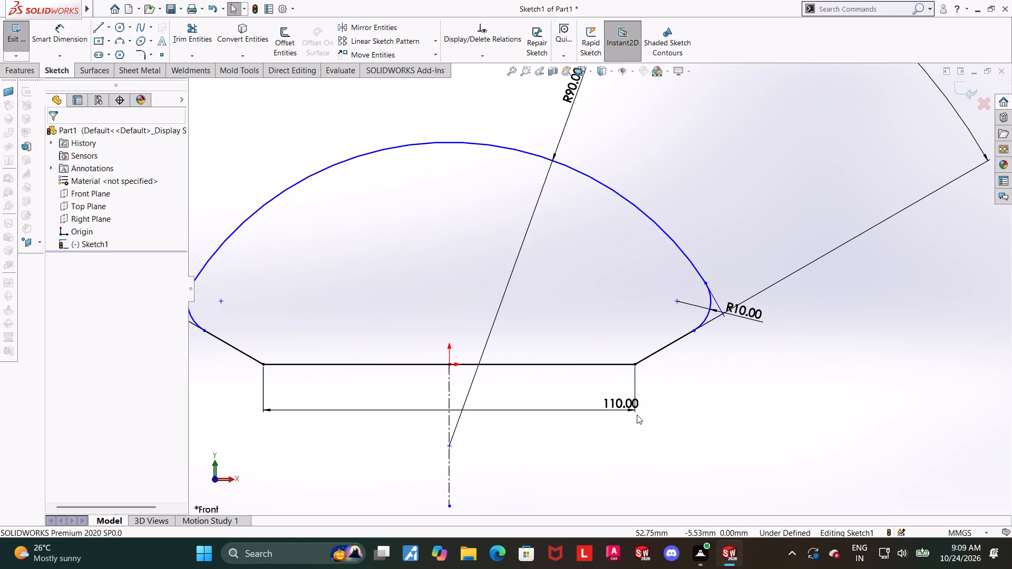
Dimension the vertical distance from the right fillet's centre point to the flat base as 24 mm.
scroll(617, 414, up, 3)
click(60, 32)
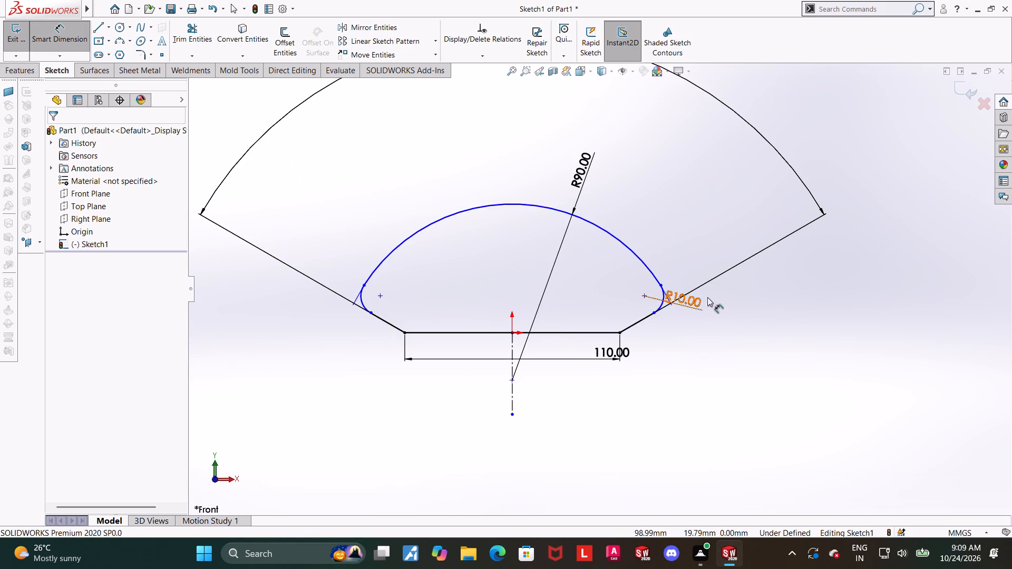
click(646, 295)
click(588, 331)
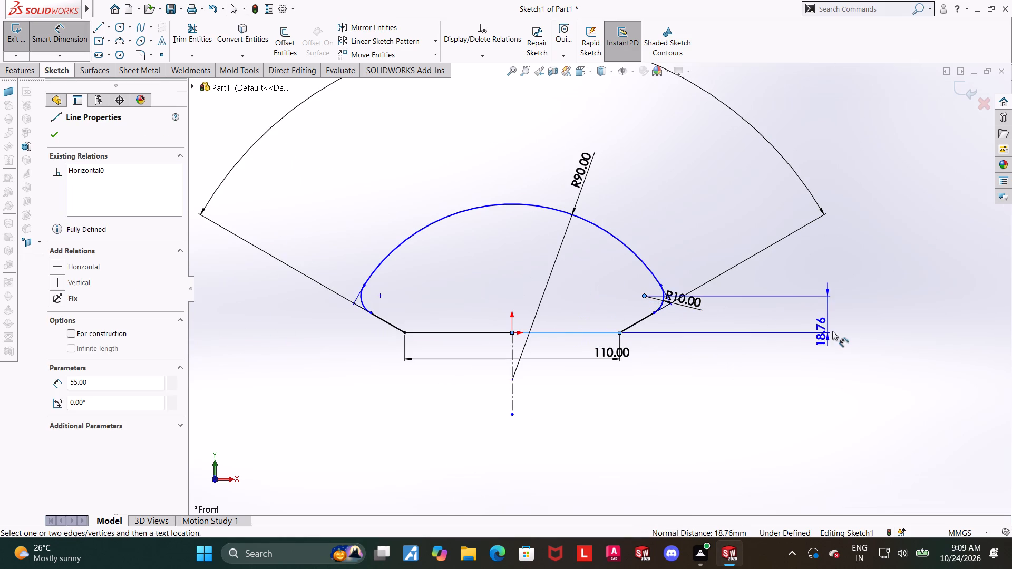
click(831, 331)
text(25)
key(BackSpace)
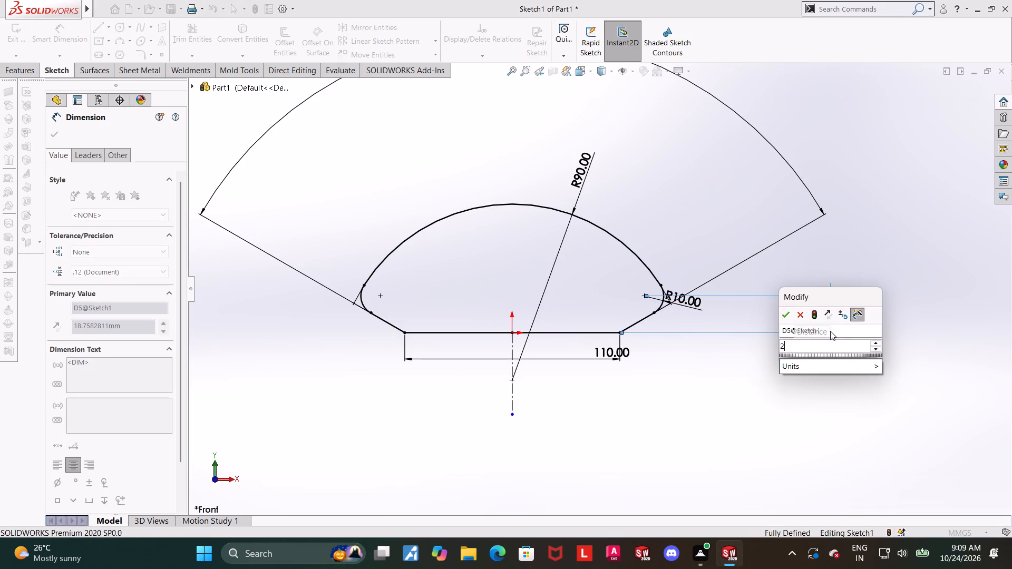
key(4)
key(Return)
key(Escape)
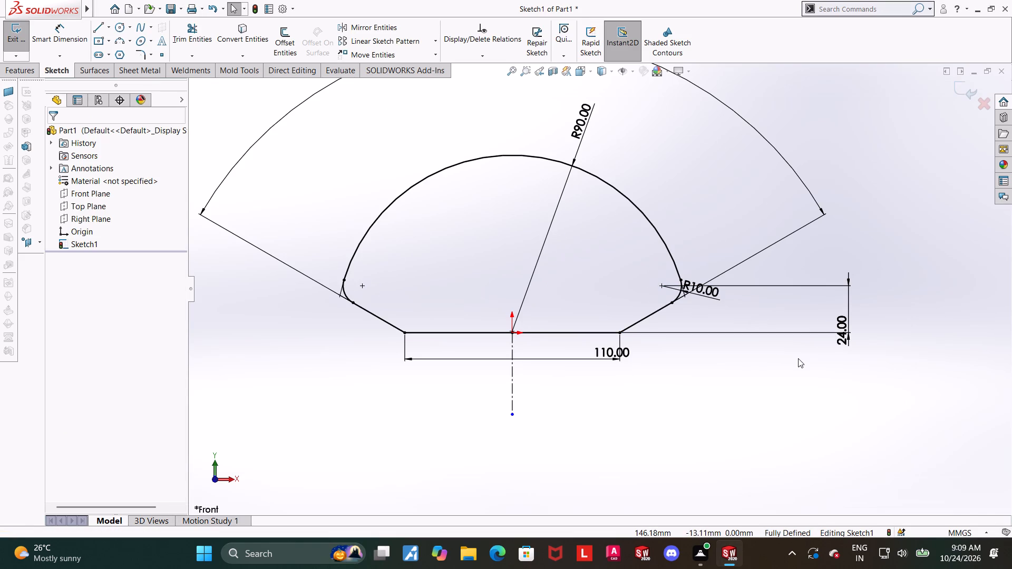
Add a Horizontal relation between the centre points of the two corner fillets.
scroll(798, 358, up, 2)
scroll(617, 268, down, 3)
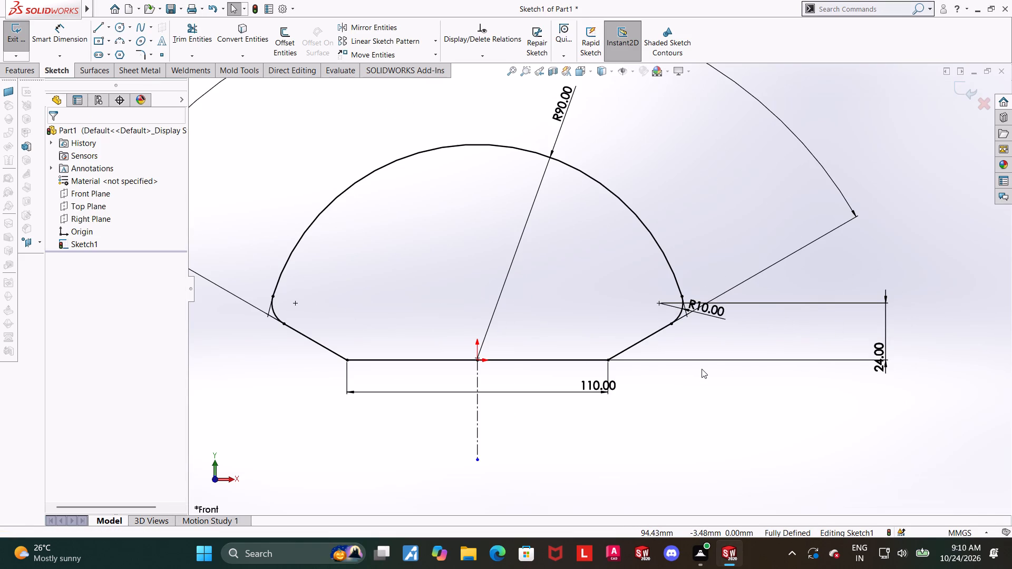
scroll(703, 368, up, 2)
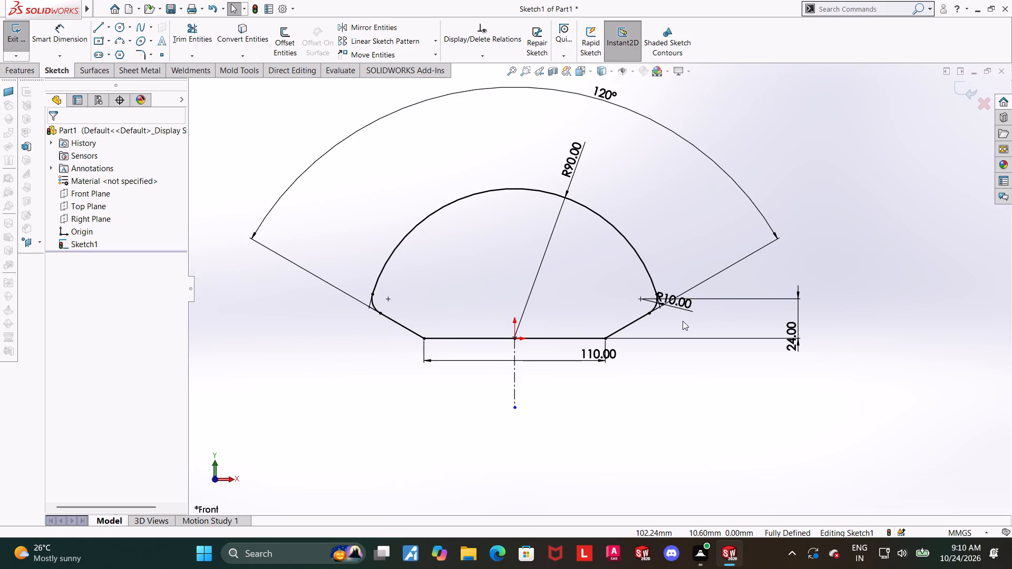
scroll(581, 224, down, 1)
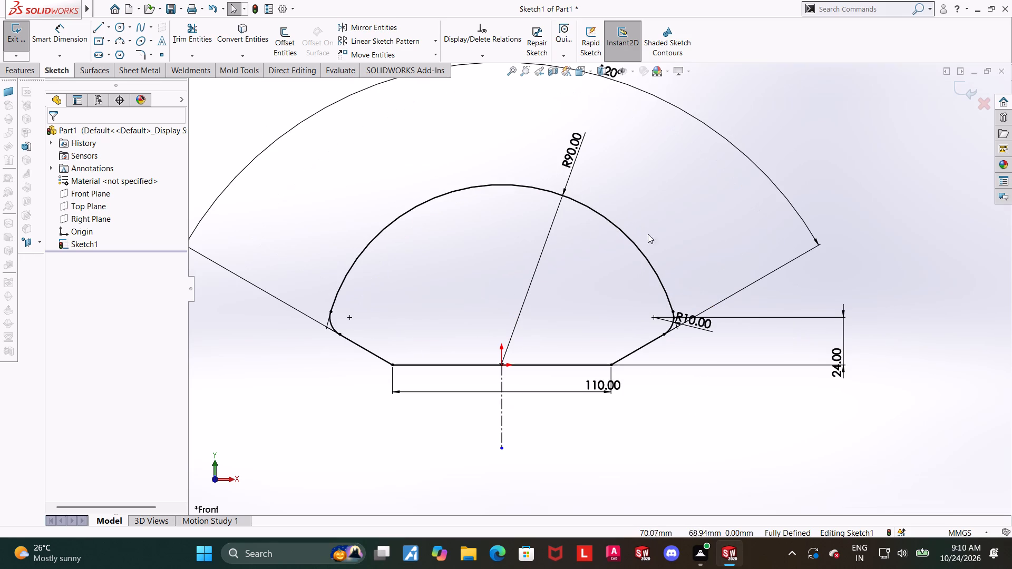
click(652, 319)
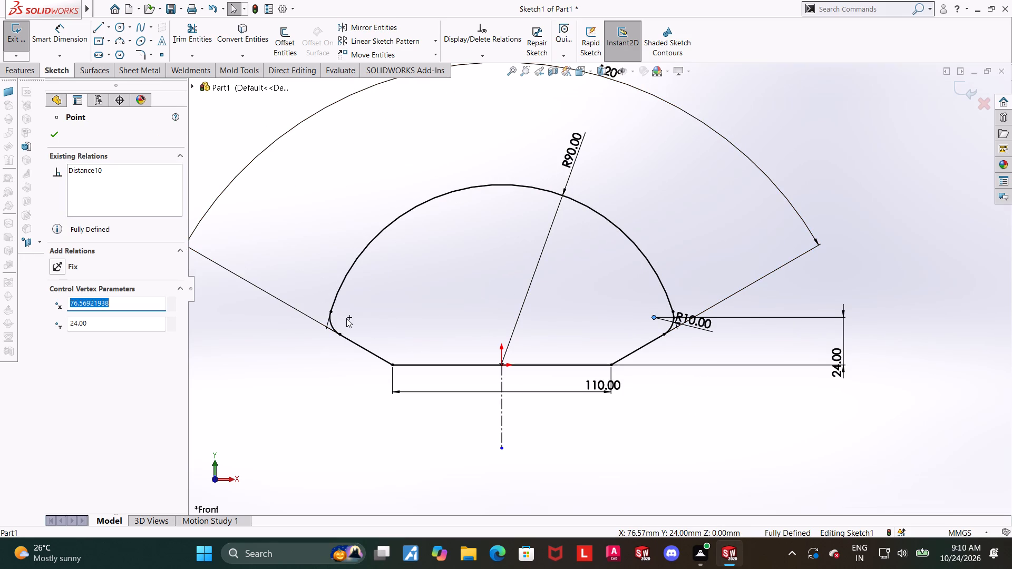
ctrl+click(348, 319)
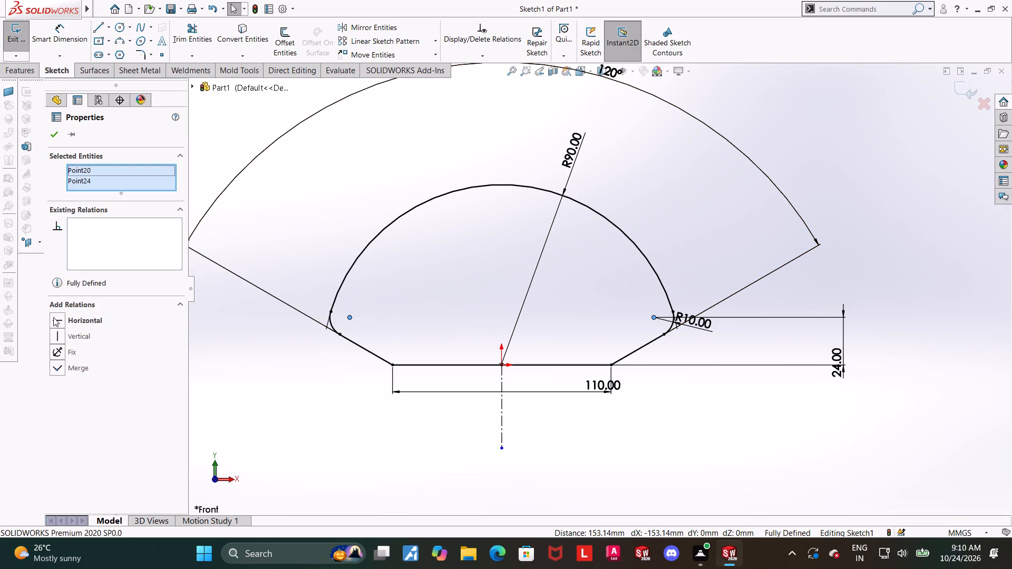
click(55, 321)
click(429, 425)
scroll(757, 427, up, 1)
click(747, 402)
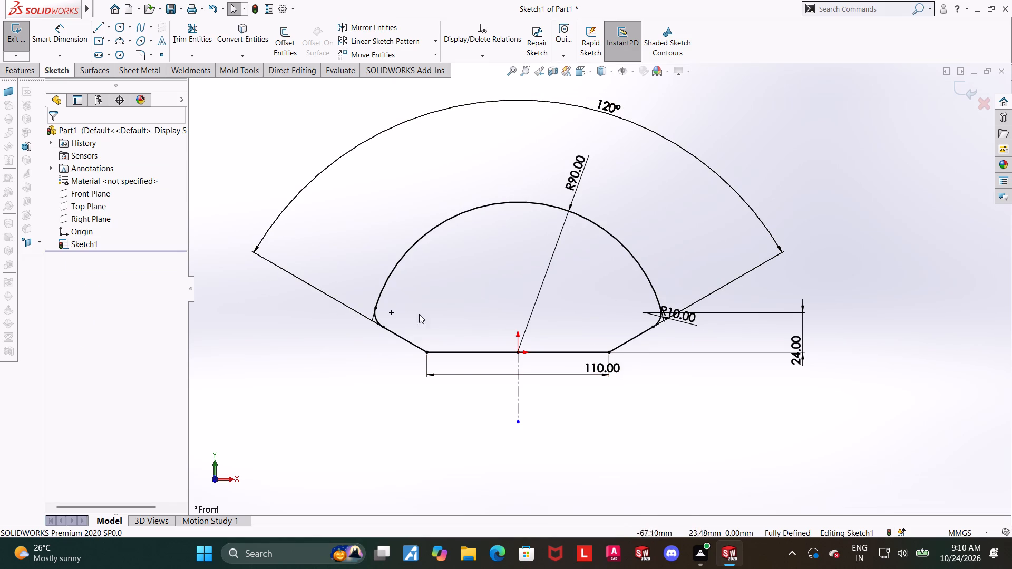
Sketch a small circle centred on each corner fillet's centre point, the left one about 11 mm in diameter.
scroll(505, 319, down, 2)
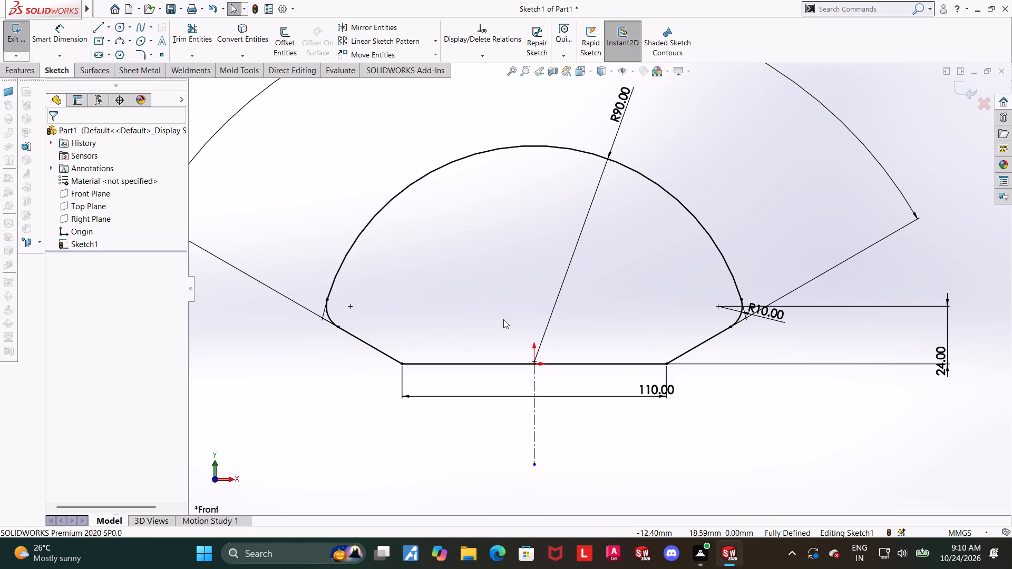
click(312, 150)
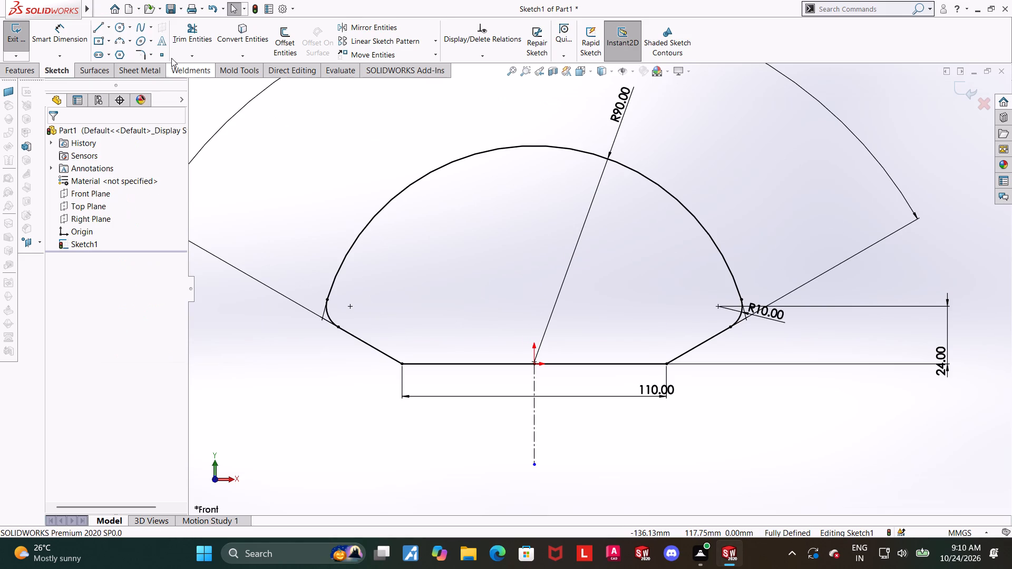
click(125, 30)
click(352, 305)
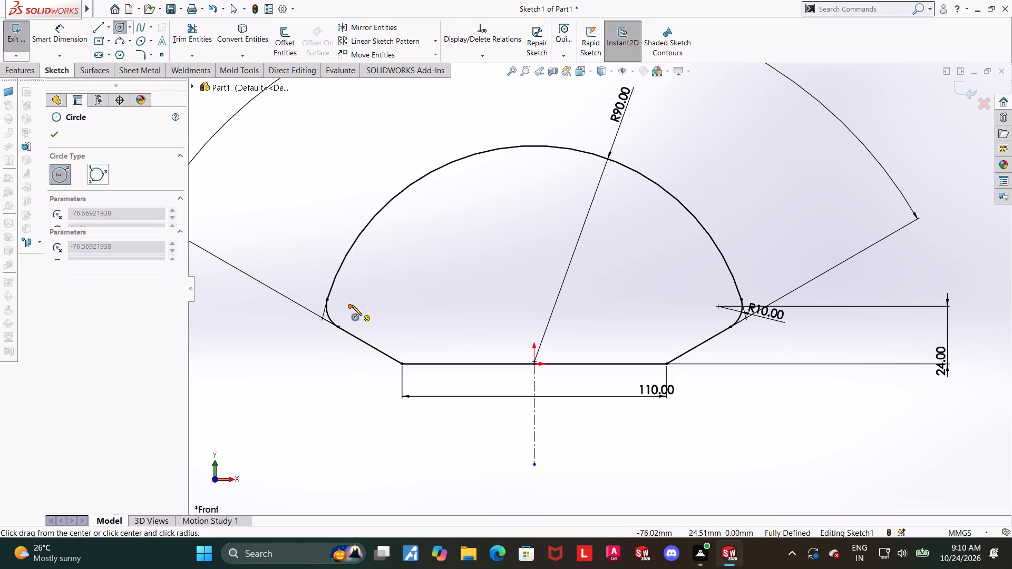
click(362, 301)
key(Escape)
click(114, 29)
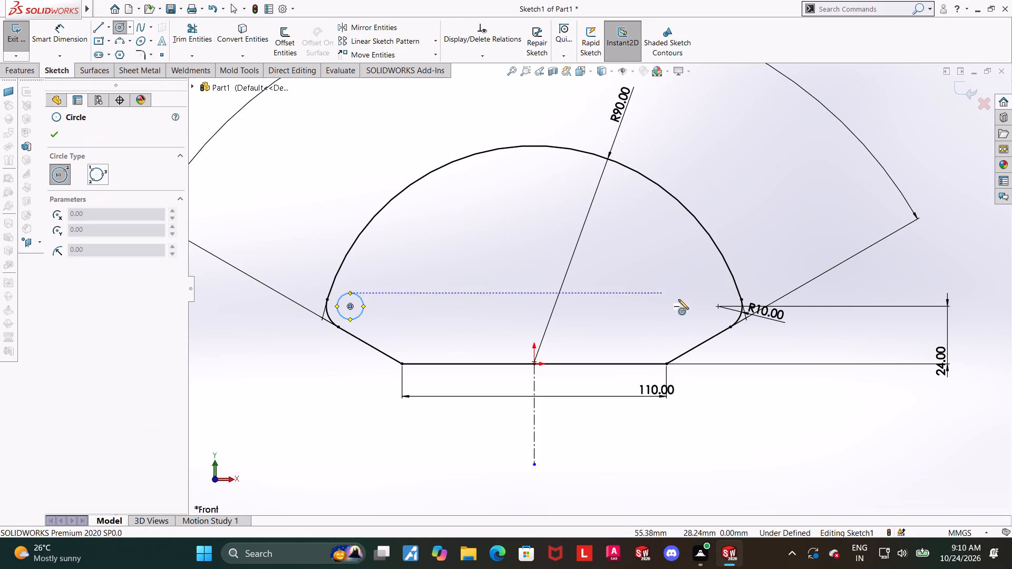
click(720, 309)
click(711, 296)
key(Escape)
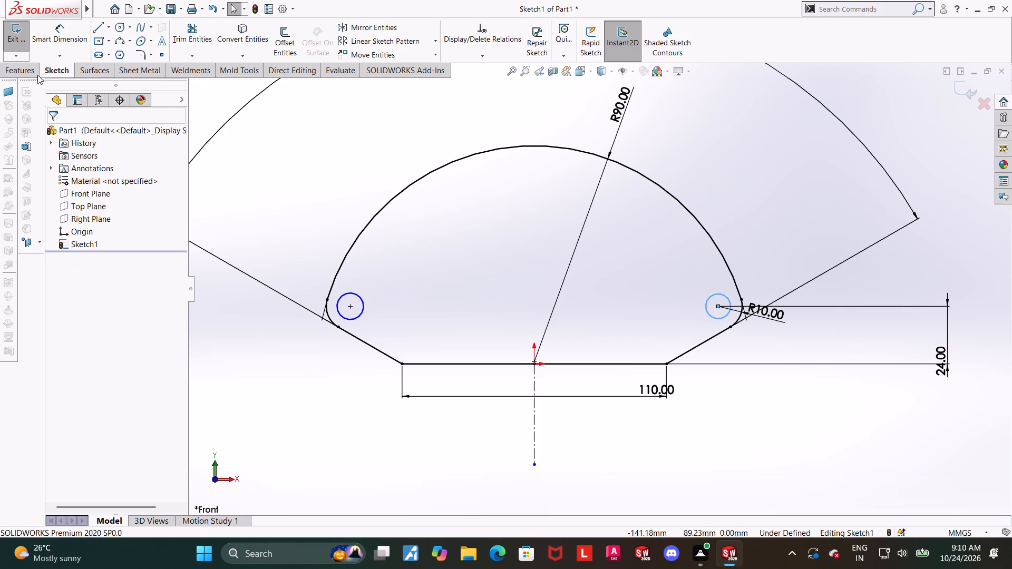
Dimension the circle at the left corner fillet to a diameter of 9 mm.
click(54, 42)
click(355, 297)
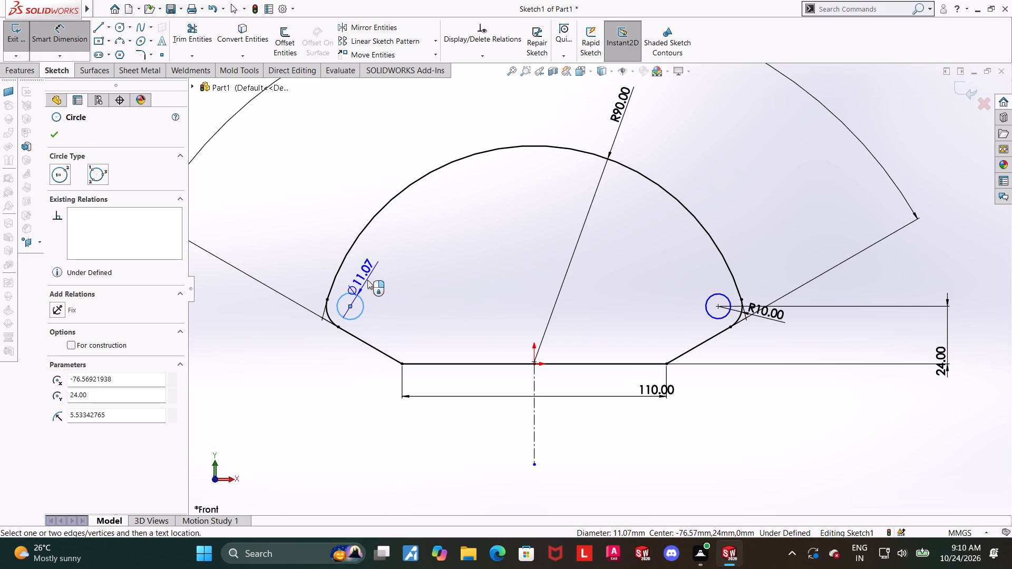
click(368, 279)
key(9)
key(Return)
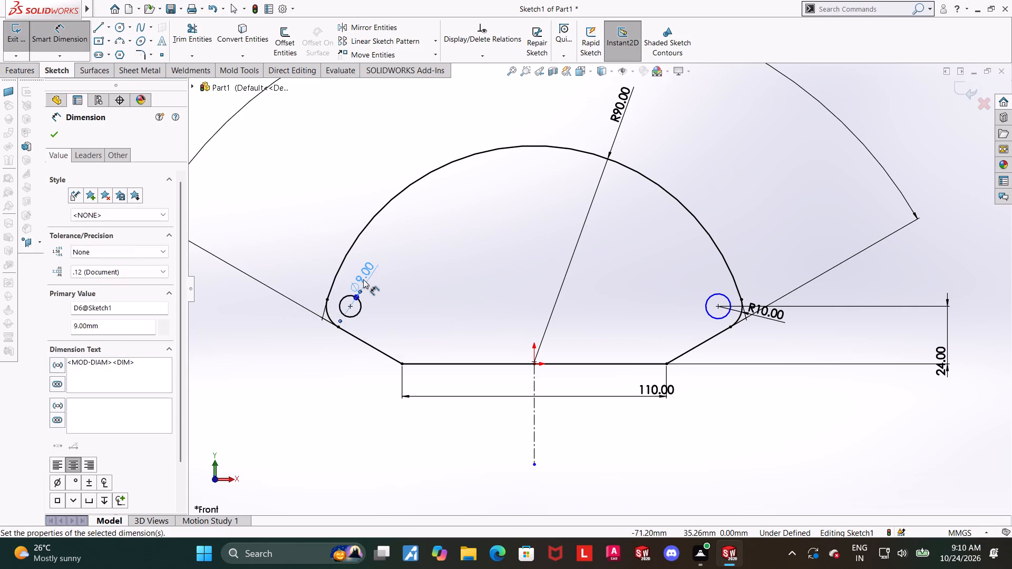
key(Escape)
key(Escape)
click(325, 365)
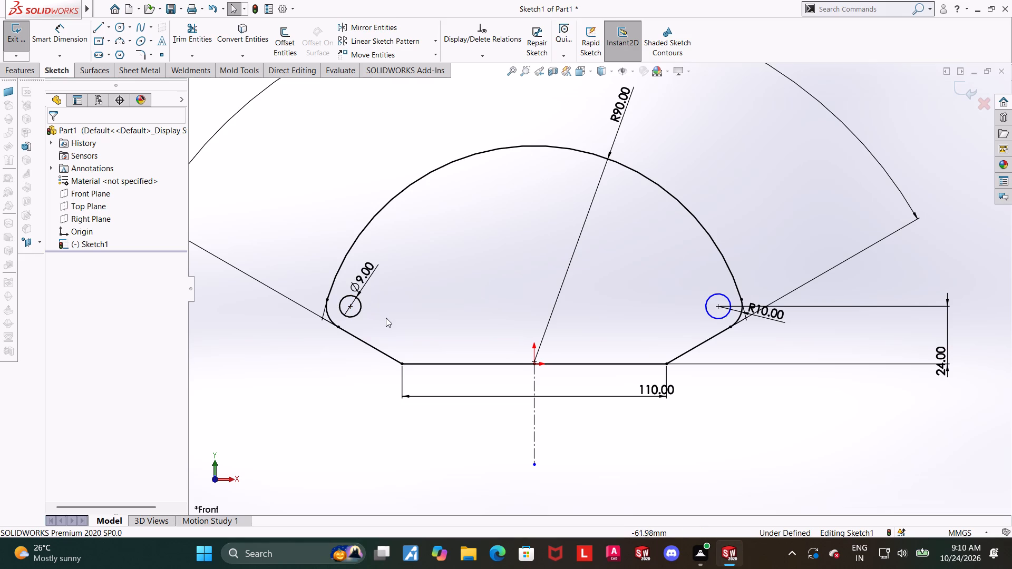
Add an Equal relation between the left 9 mm circle and the circle at the right corner fillet.
ctrl+click(364, 306)
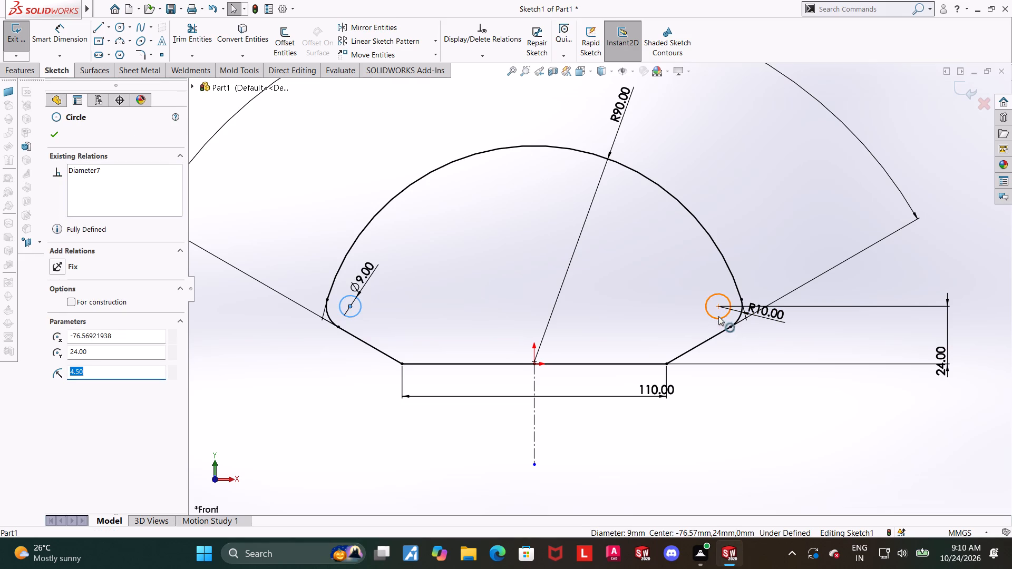
ctrl+click(720, 319)
click(60, 369)
click(600, 441)
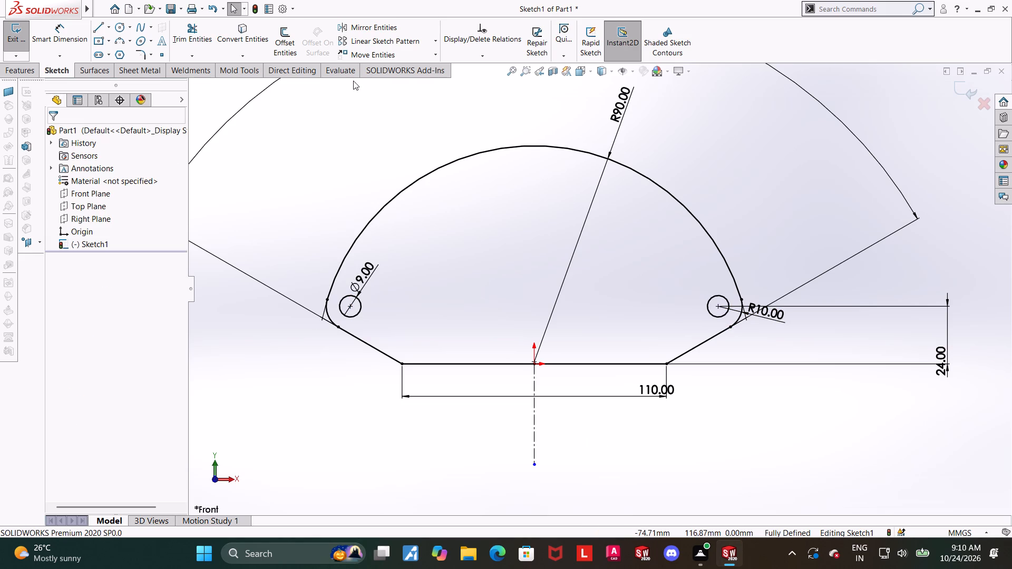
Sketch a vertical centerline about 100 mm long from the origin up past the top arc.
click(109, 33)
click(111, 52)
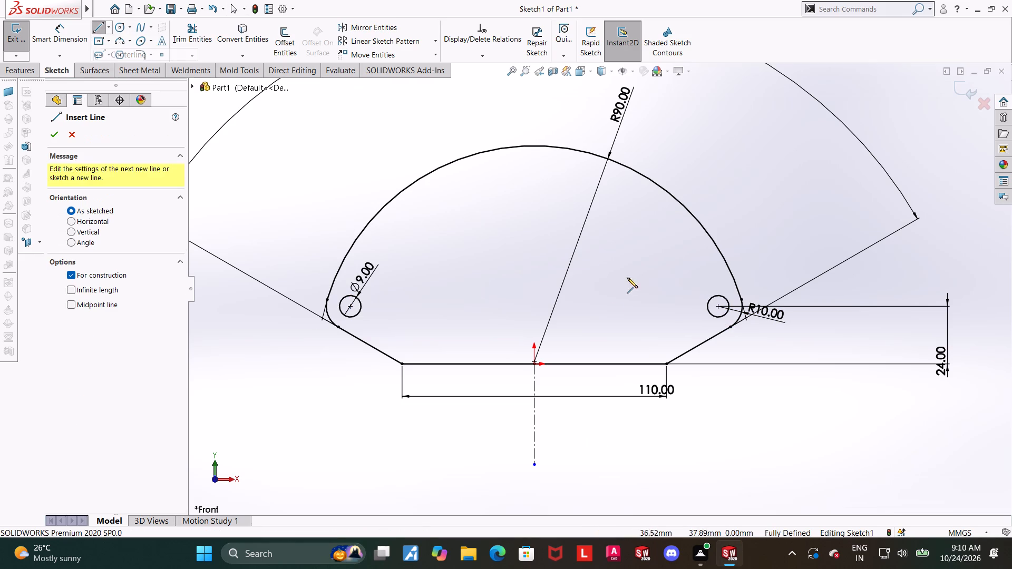
click(535, 364)
click(534, 123)
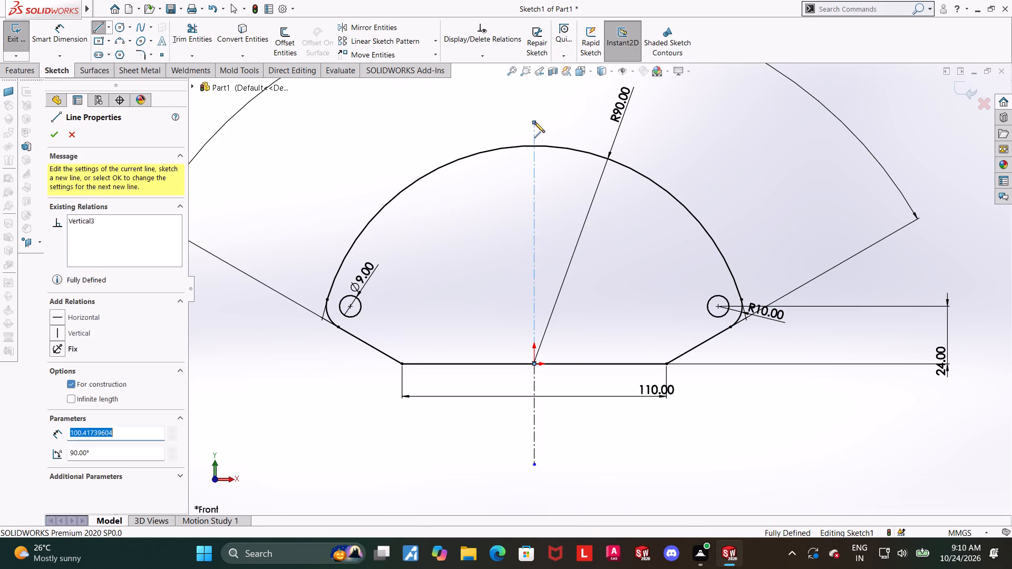
key(Escape)
key(Escape)
key(Escape)
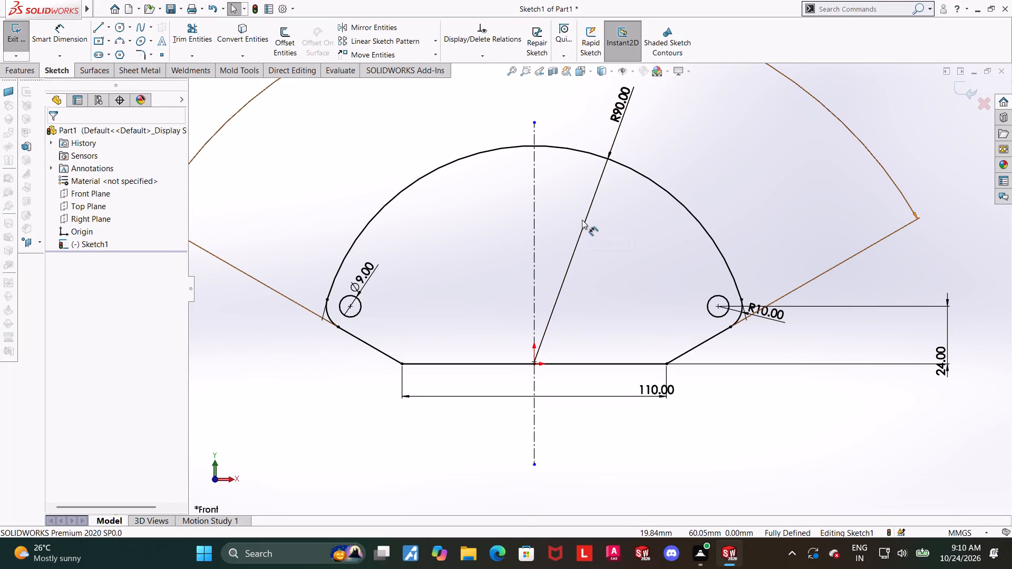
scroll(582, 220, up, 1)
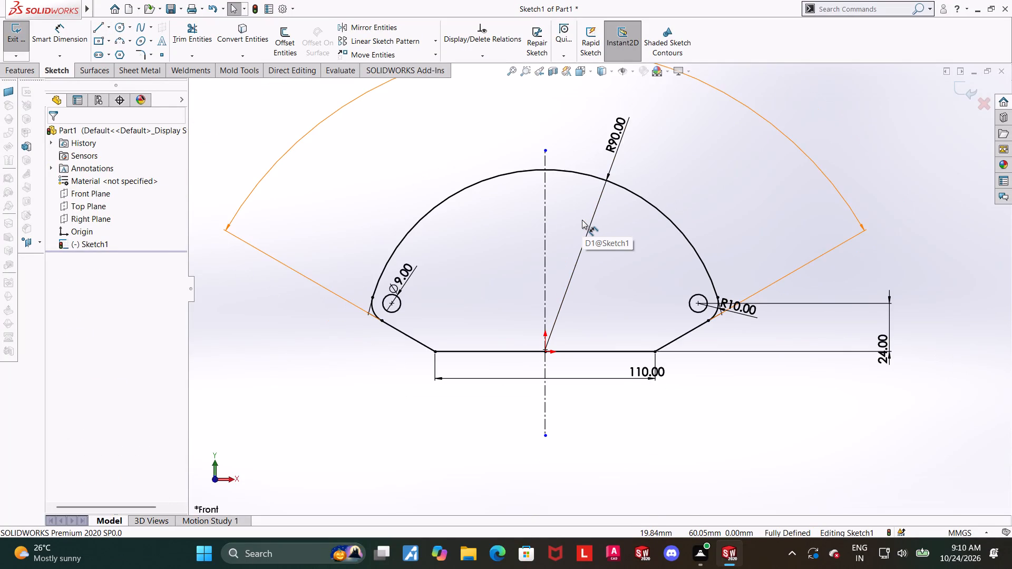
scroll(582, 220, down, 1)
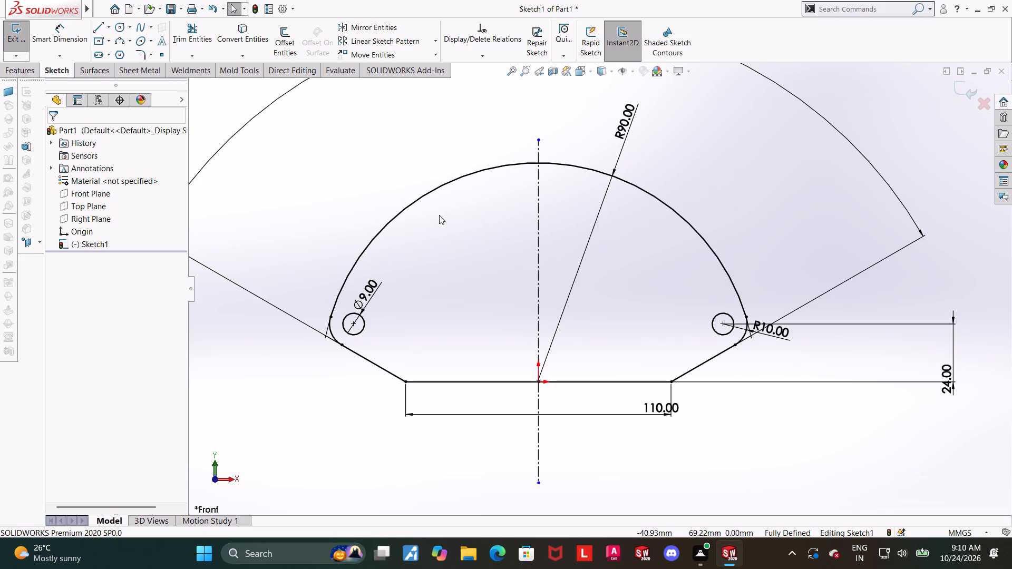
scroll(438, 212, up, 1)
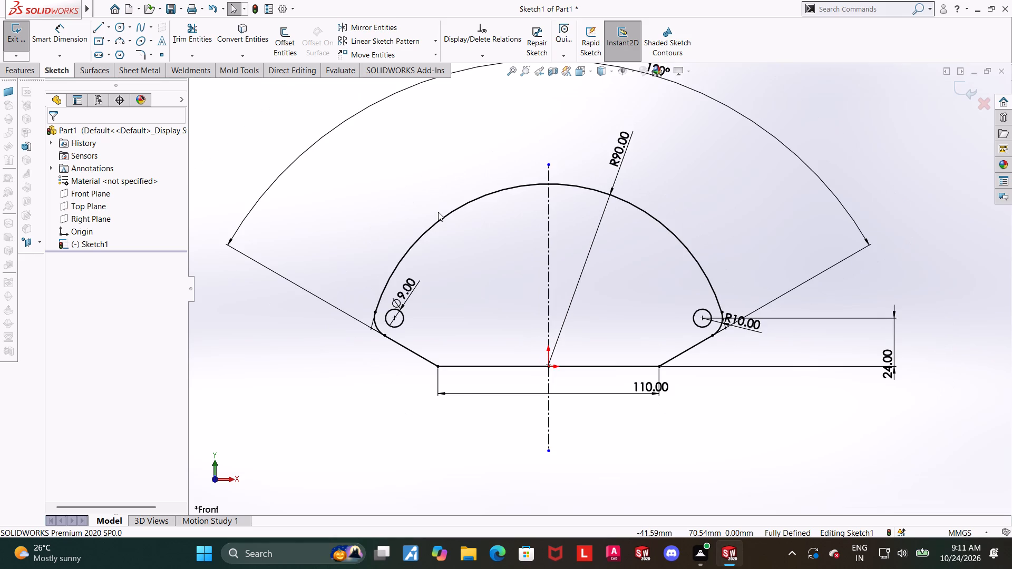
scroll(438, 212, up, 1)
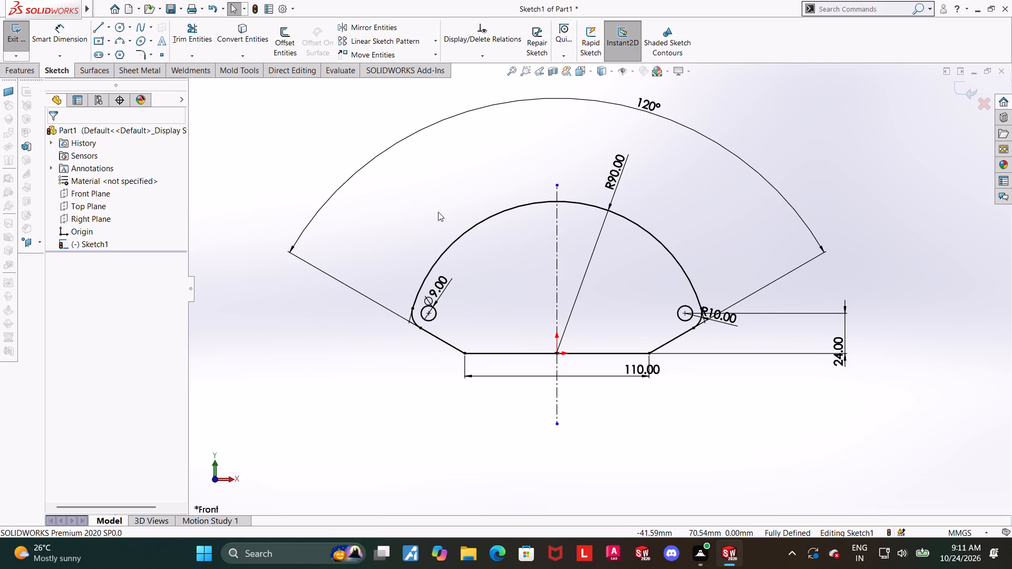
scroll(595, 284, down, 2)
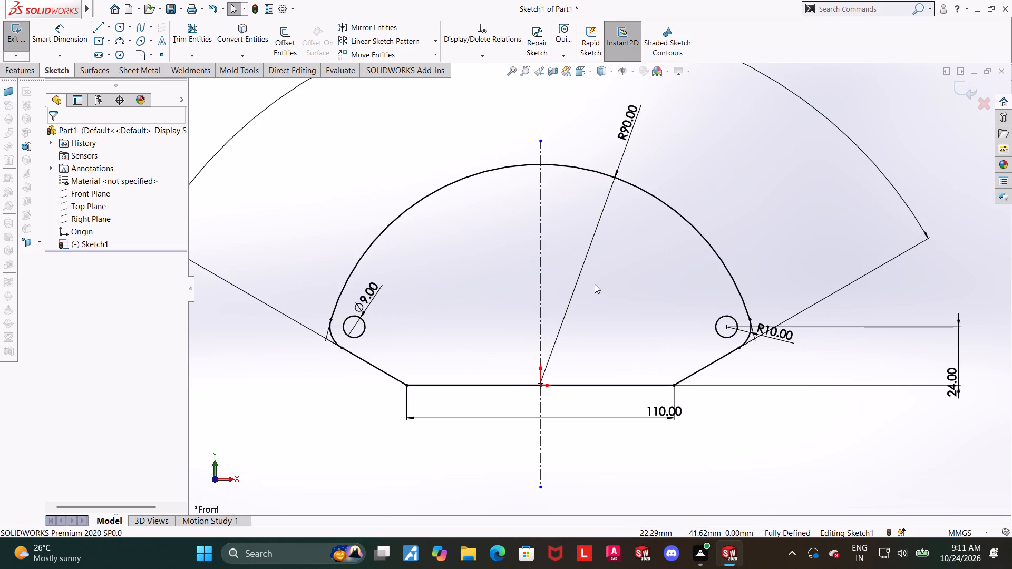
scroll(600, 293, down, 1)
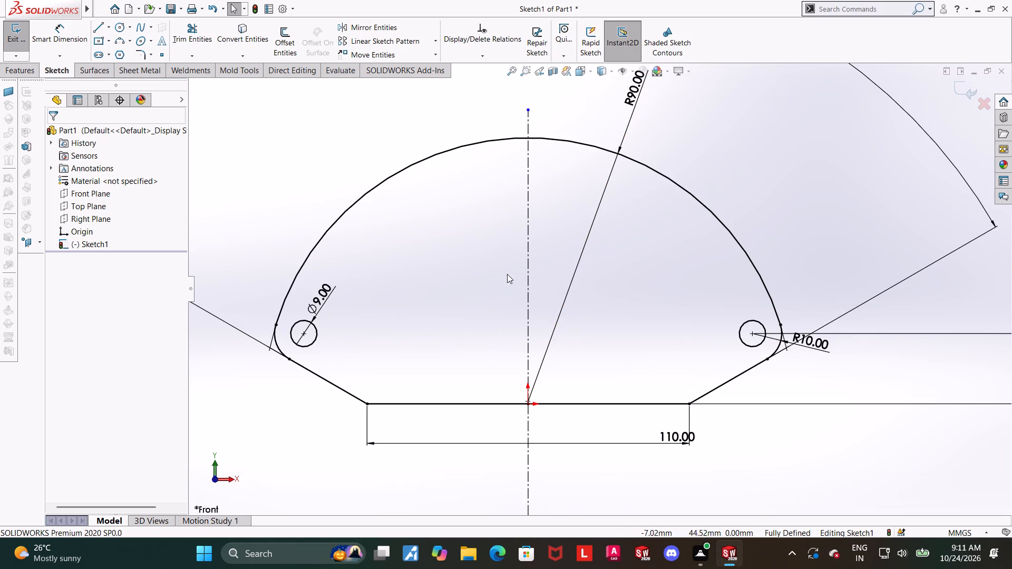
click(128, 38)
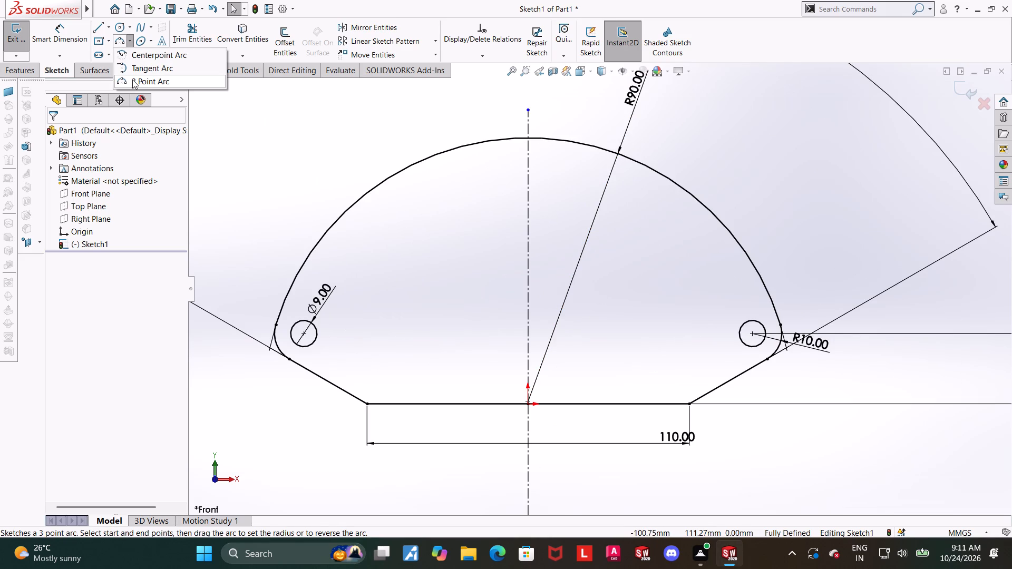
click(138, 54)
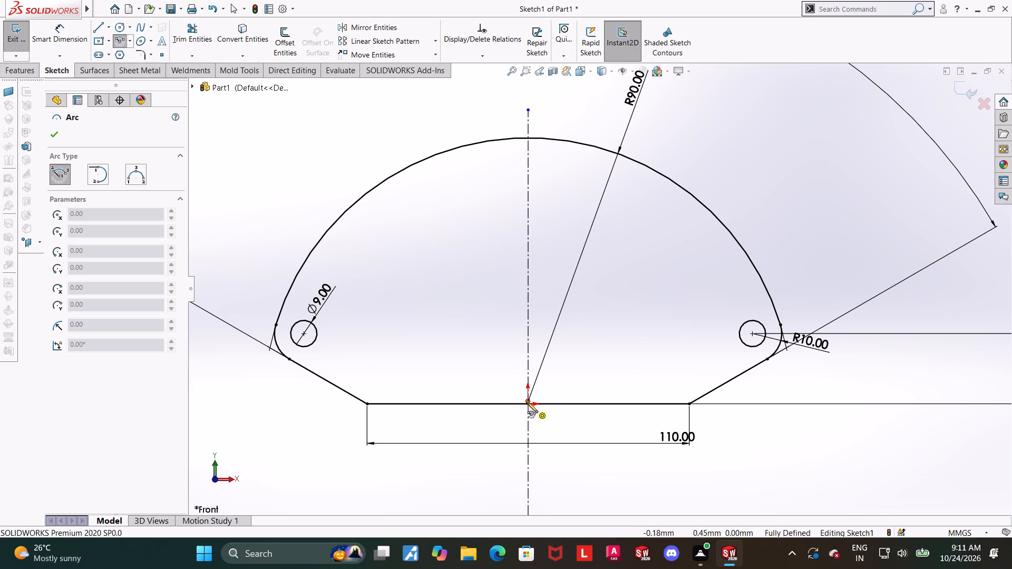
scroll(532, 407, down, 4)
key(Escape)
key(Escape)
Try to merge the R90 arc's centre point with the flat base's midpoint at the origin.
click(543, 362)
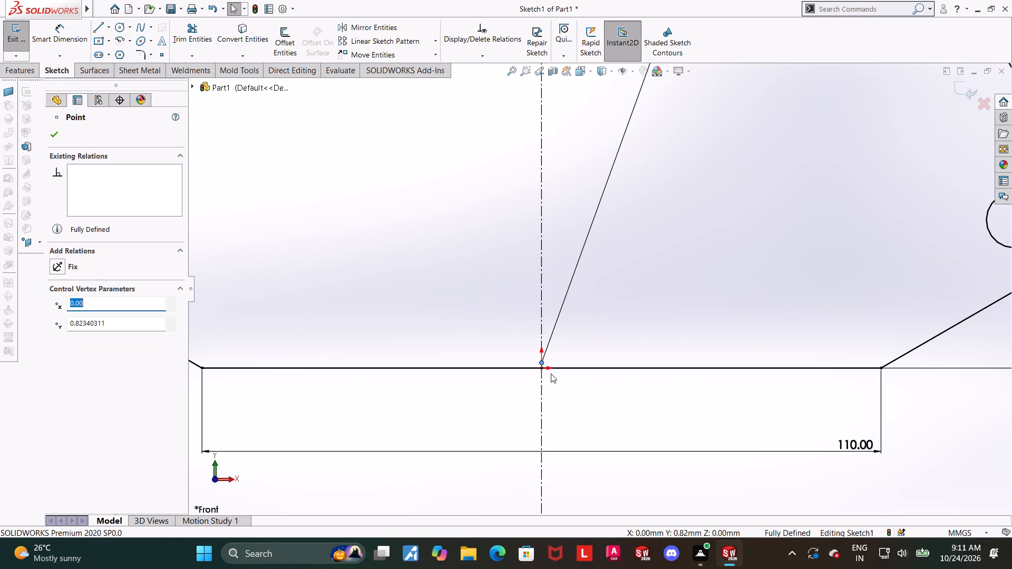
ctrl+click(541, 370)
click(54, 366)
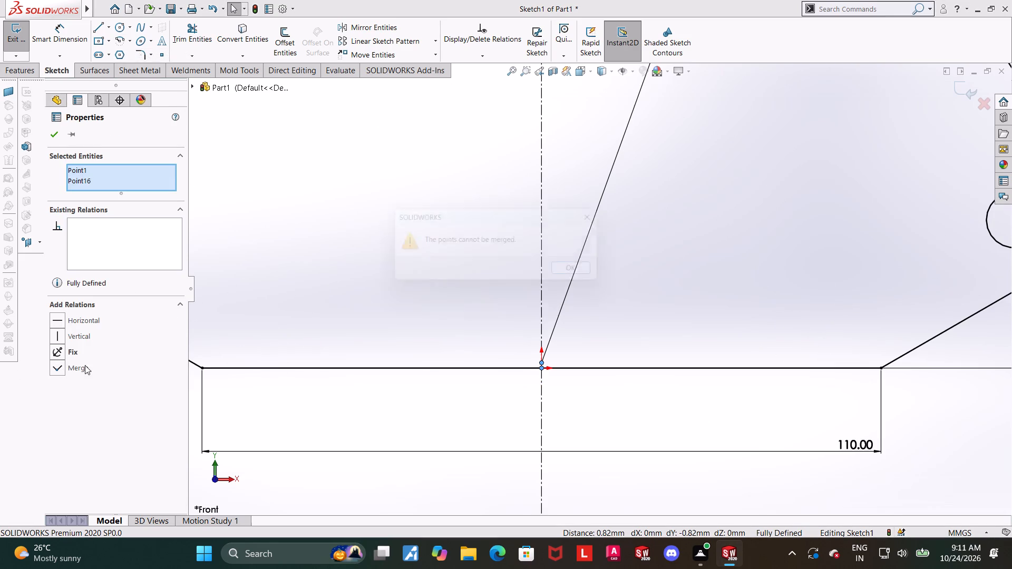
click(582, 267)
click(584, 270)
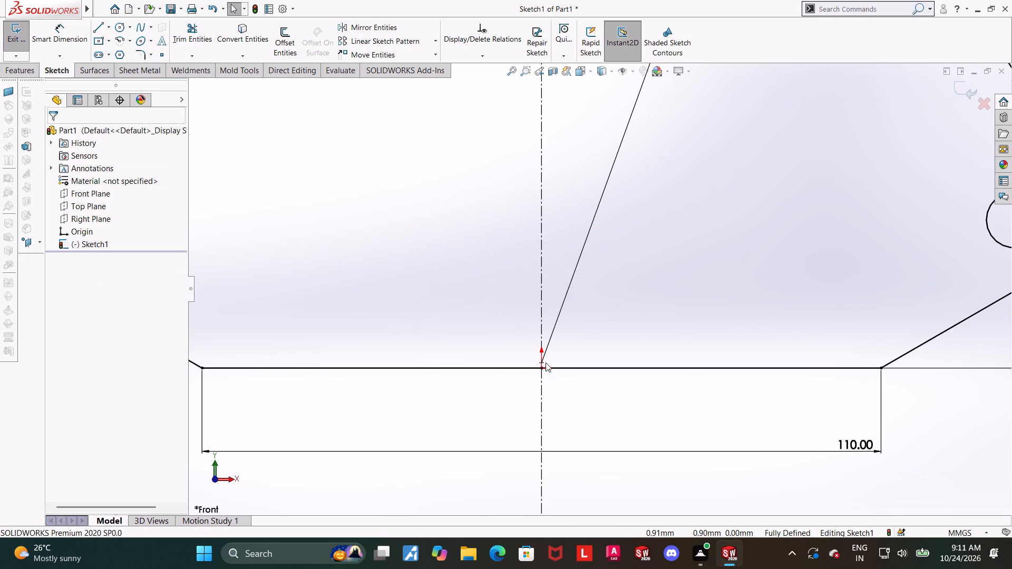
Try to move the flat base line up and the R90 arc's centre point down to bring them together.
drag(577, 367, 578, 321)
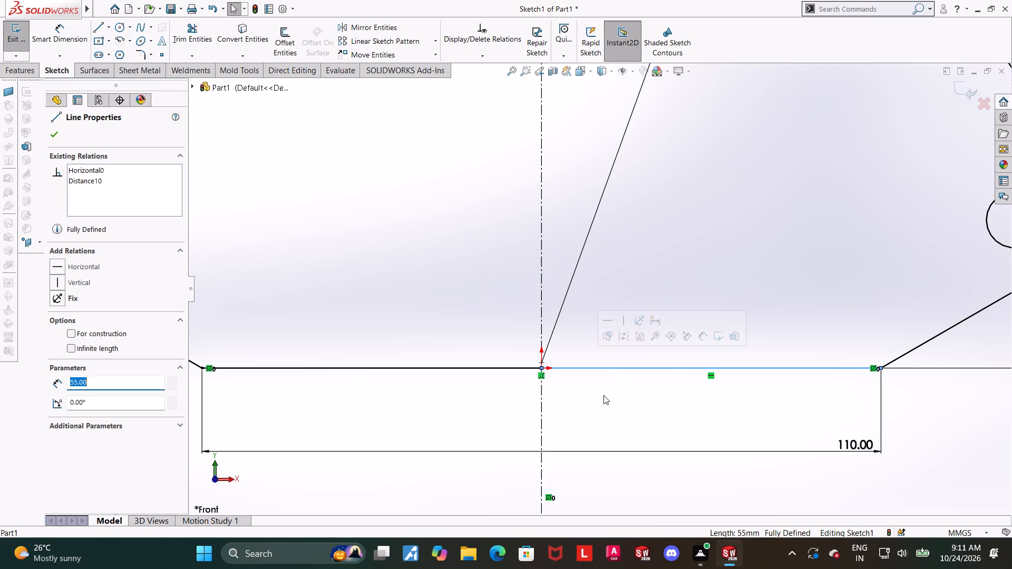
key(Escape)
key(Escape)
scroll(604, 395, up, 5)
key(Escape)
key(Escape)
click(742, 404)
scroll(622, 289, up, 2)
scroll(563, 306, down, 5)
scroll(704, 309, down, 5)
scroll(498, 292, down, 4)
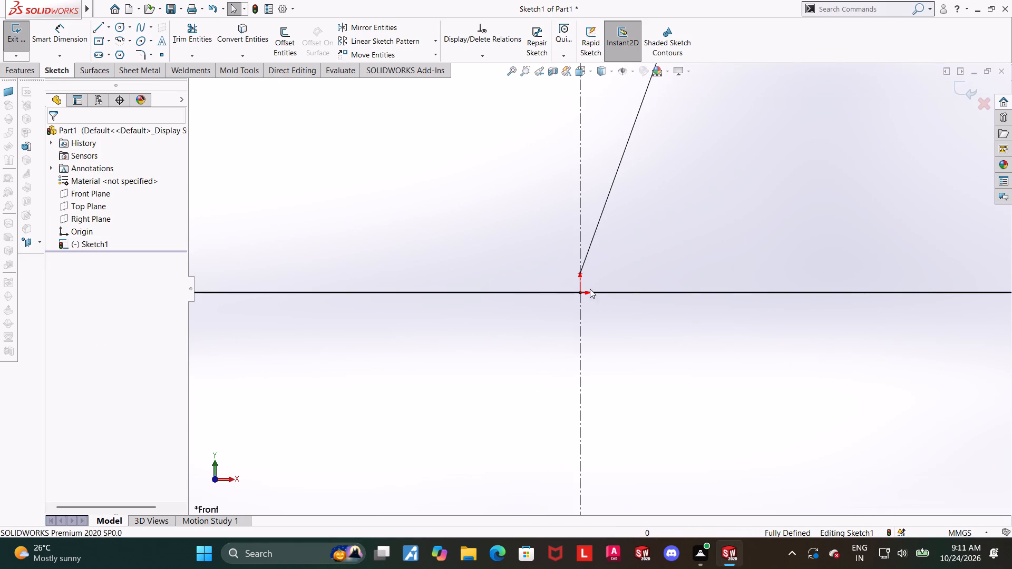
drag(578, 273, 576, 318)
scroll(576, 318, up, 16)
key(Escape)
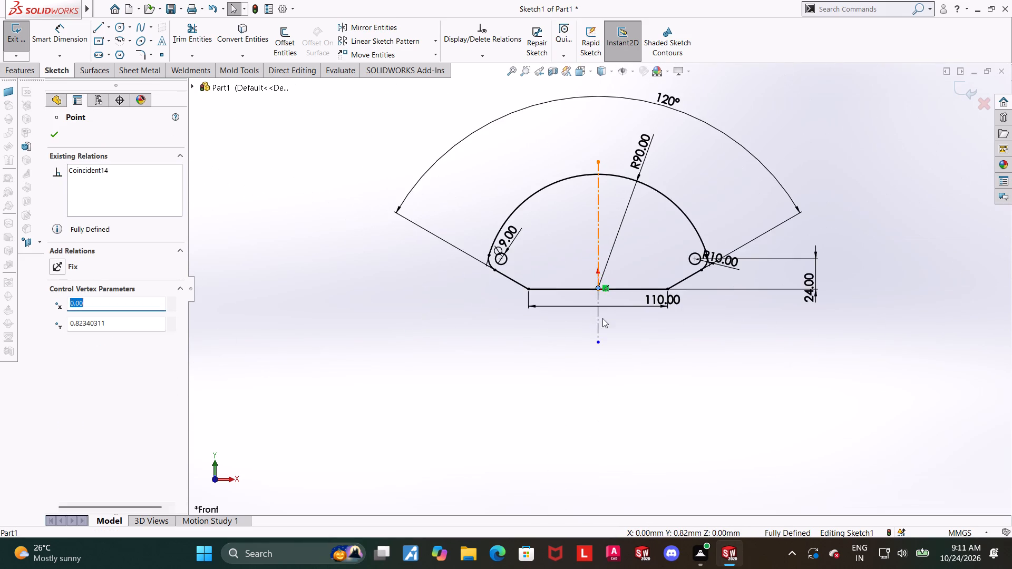
Sketch a centerpoint arc of about 80 mm radius around the origin, running over the top from the left circle's centre to the right circle's centre.
scroll(641, 246, down, 5)
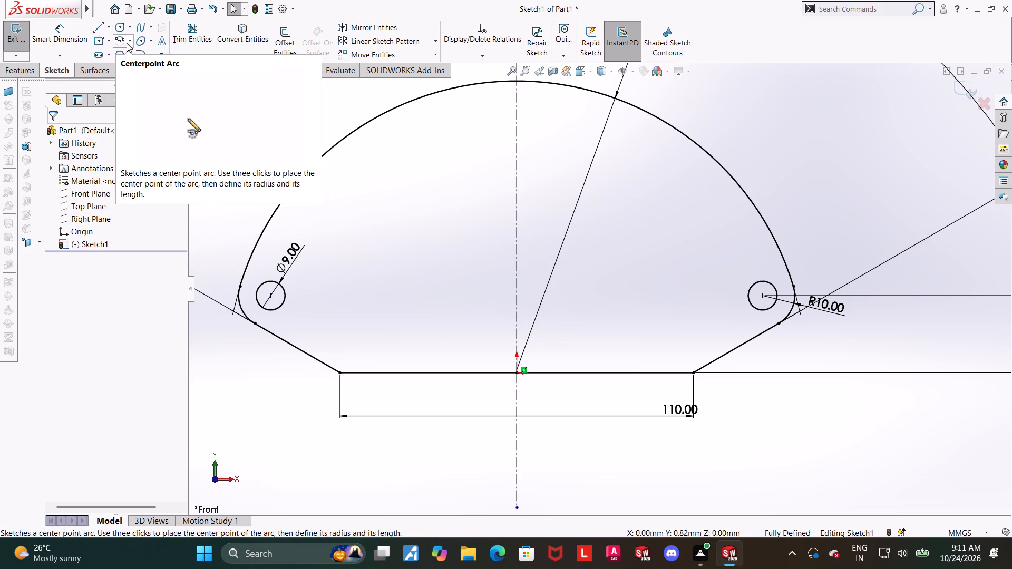
click(120, 41)
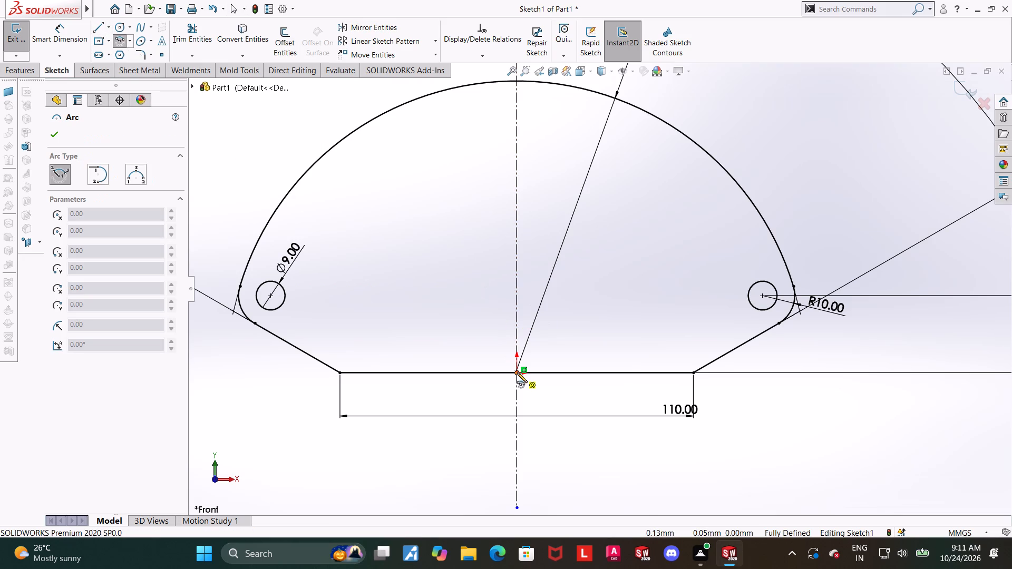
scroll(523, 366, down, 6)
click(543, 343)
scroll(538, 338, up, 6)
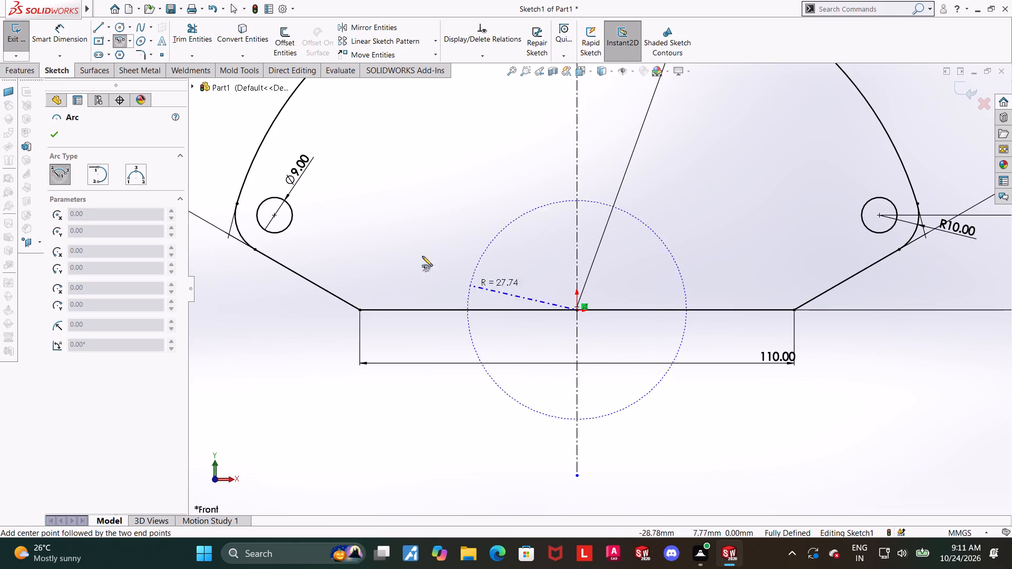
click(273, 217)
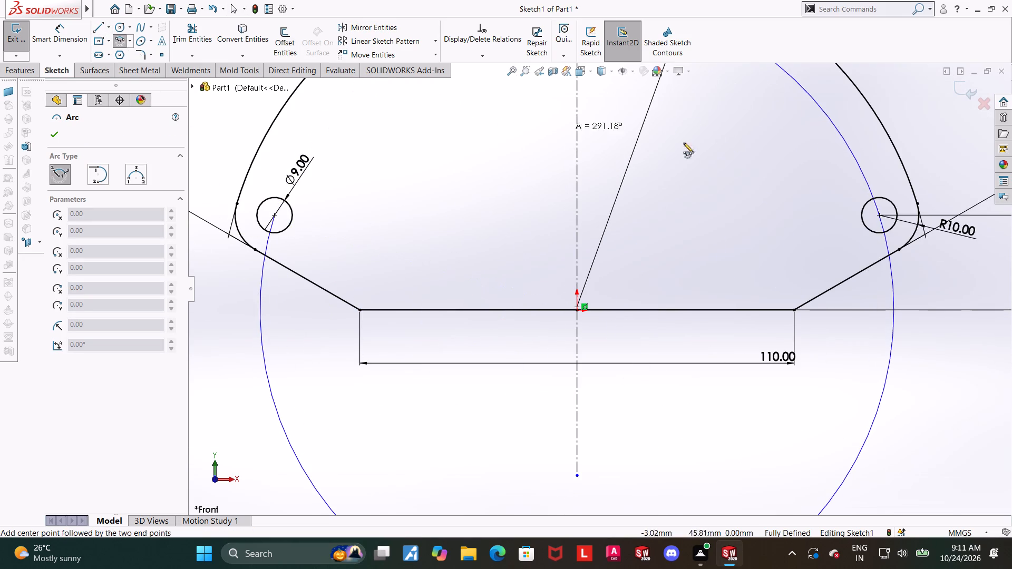
scroll(733, 195, up, 3)
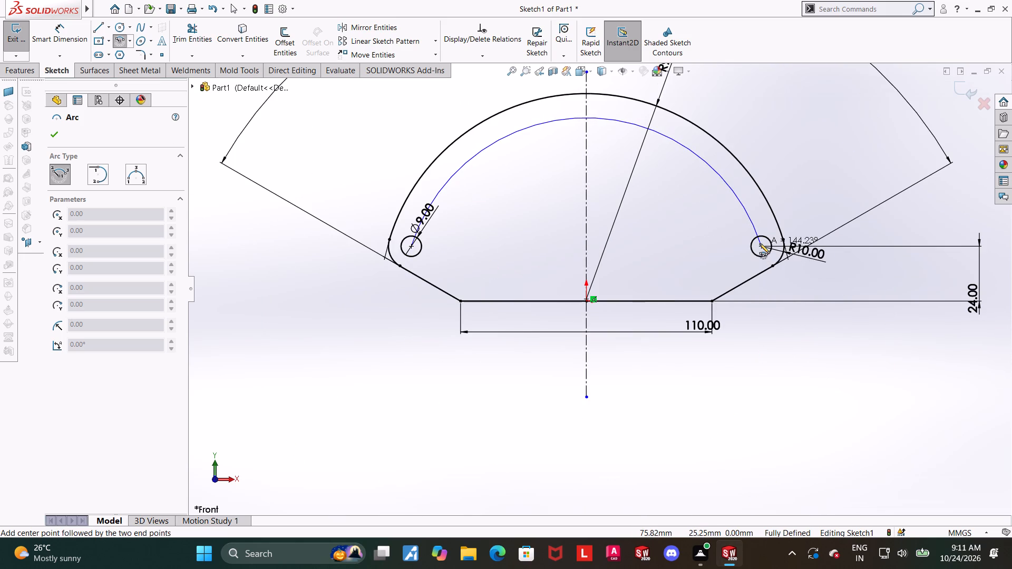
scroll(760, 243, down, 4)
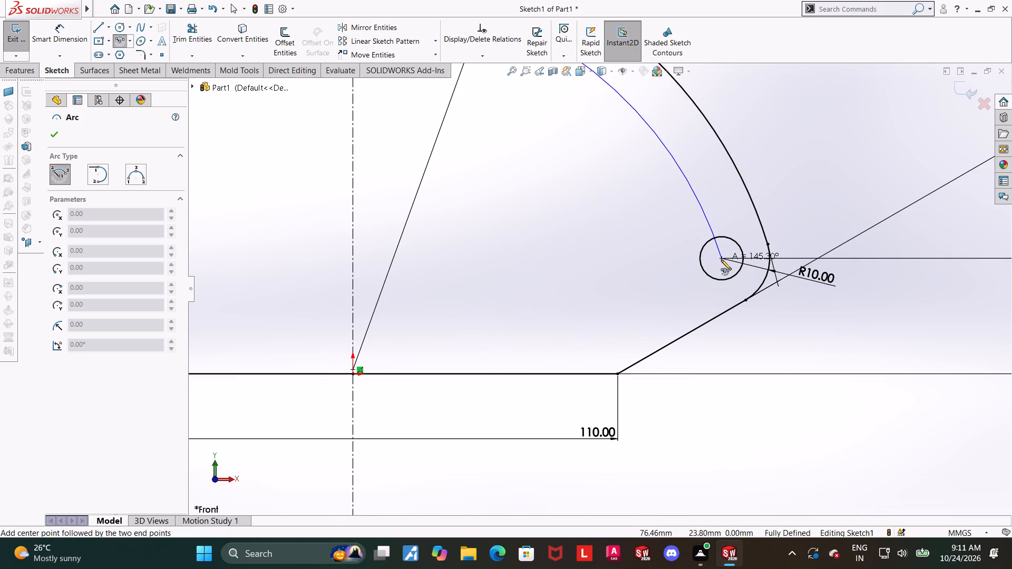
click(721, 260)
key(Escape)
key(Escape)
key(Escape)
Merge the new arc's right endpoint with the centre point of the right circle.
scroll(724, 256, down, 8)
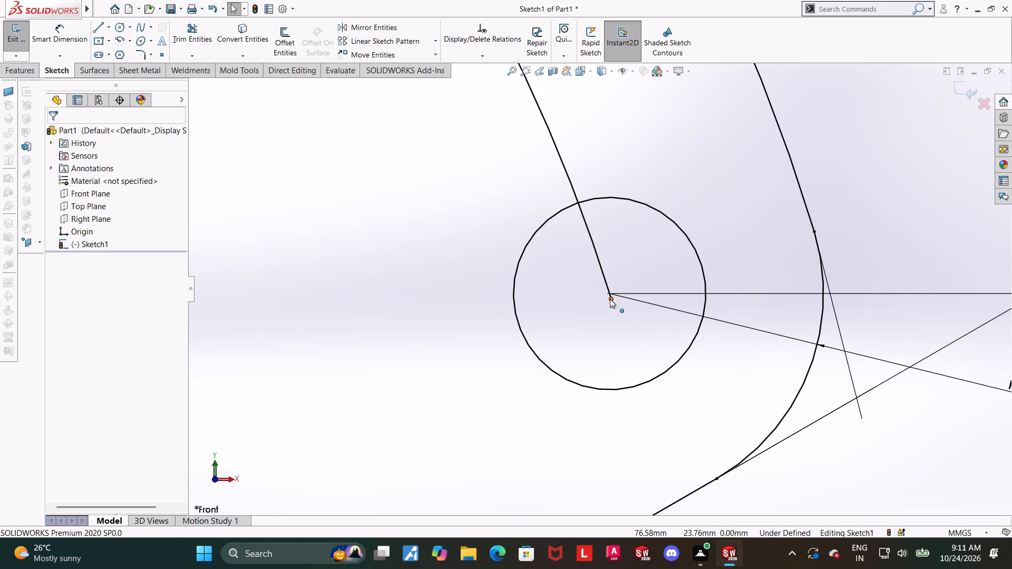
scroll(610, 299, down, 6)
click(604, 283)
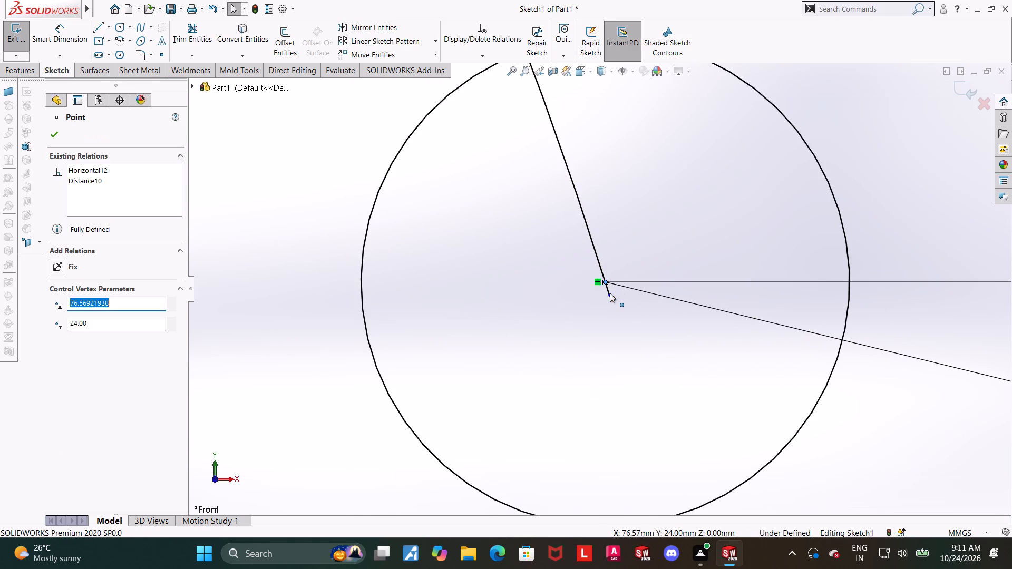
ctrl+click(610, 293)
click(54, 369)
Convert the inner arc between the two circle centres to construction geometry.
scroll(683, 350, up, 10)
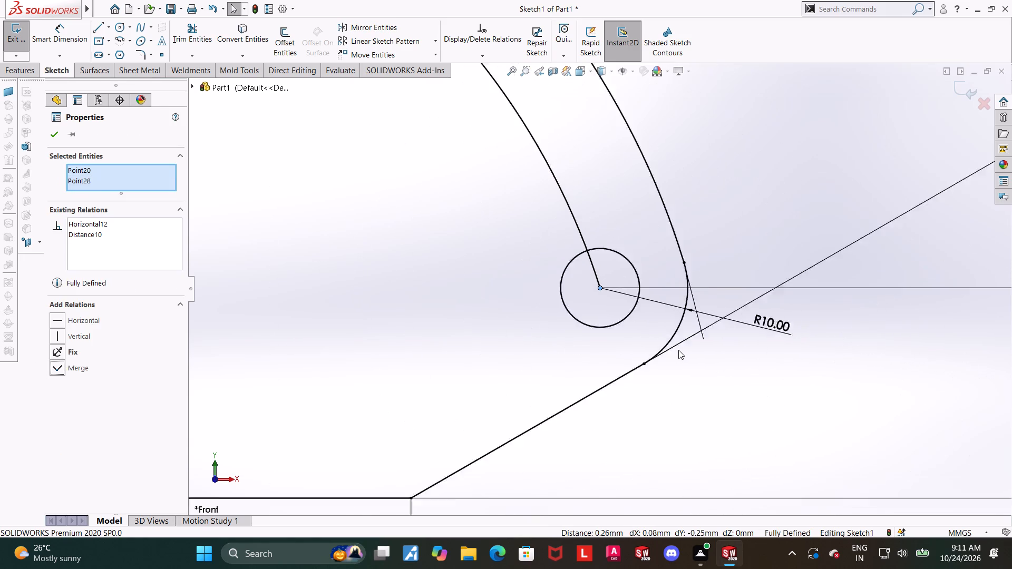
scroll(678, 350, up, 7)
click(656, 366)
click(356, 161)
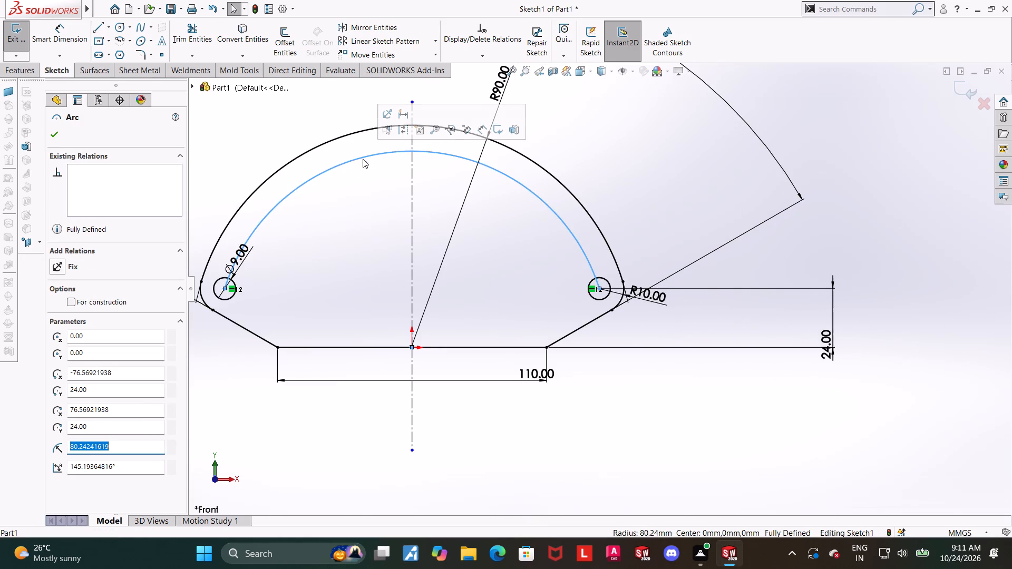
click(397, 131)
key(Escape)
Sketch a small circle centred where the construction arc crosses the vertical centerline.
scroll(367, 195, down, 2)
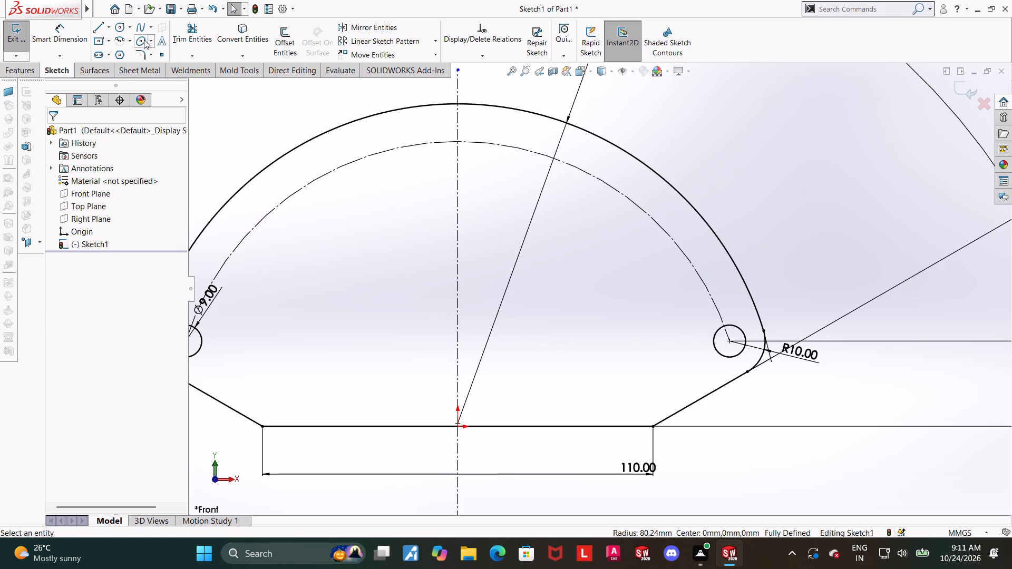
click(121, 23)
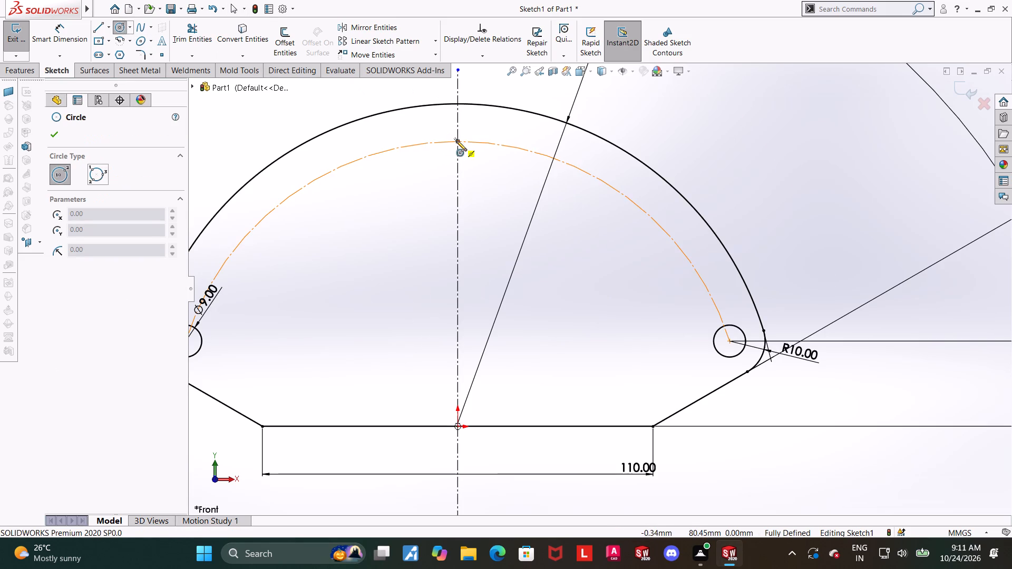
click(456, 141)
click(468, 135)
key(Escape)
key(Escape)
key(Escape)
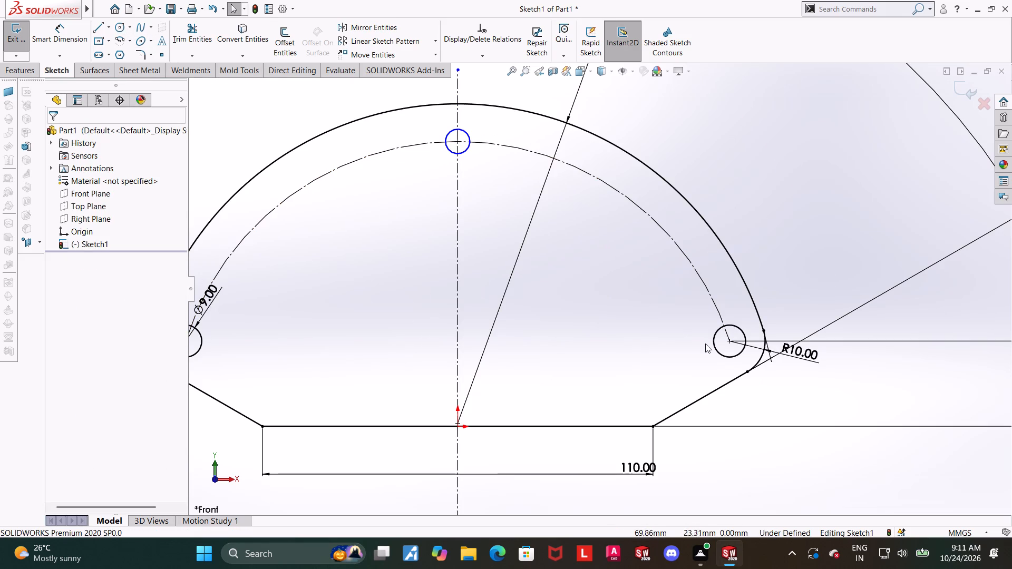
Make the top circle on the centerline equal in size to the right circle.
click(716, 342)
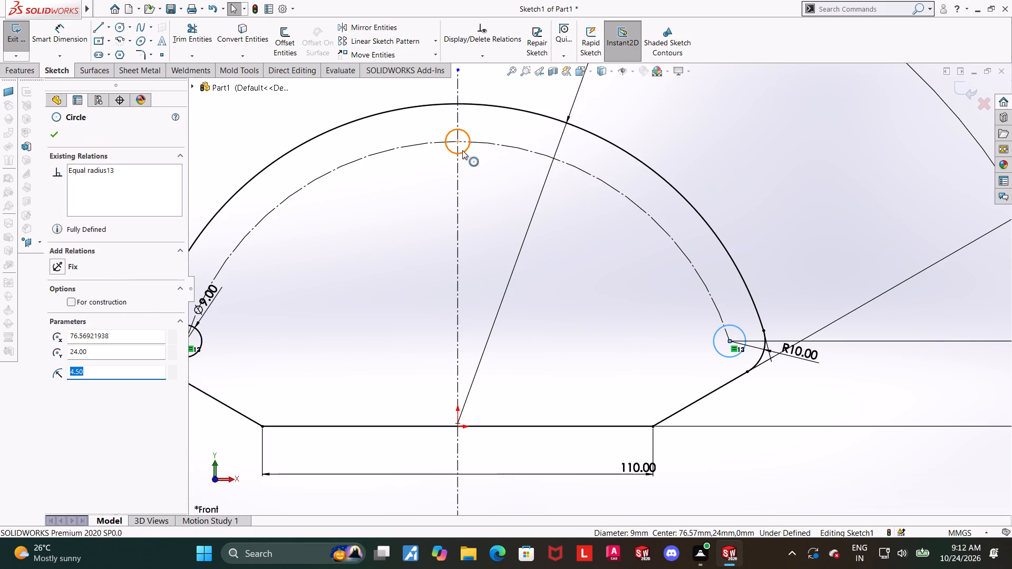
ctrl+click(462, 150)
click(60, 365)
scroll(809, 321, up, 3)
click(868, 431)
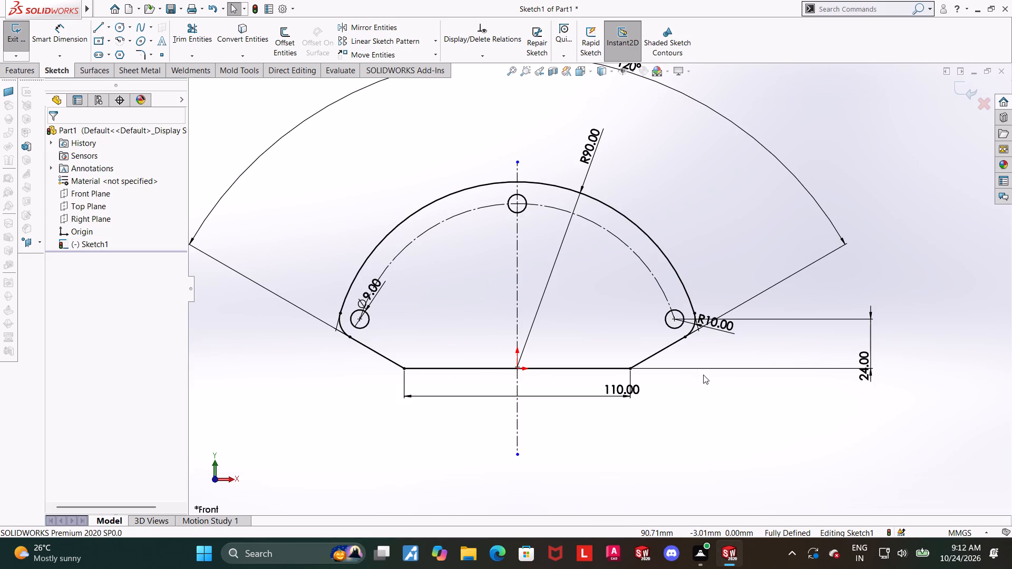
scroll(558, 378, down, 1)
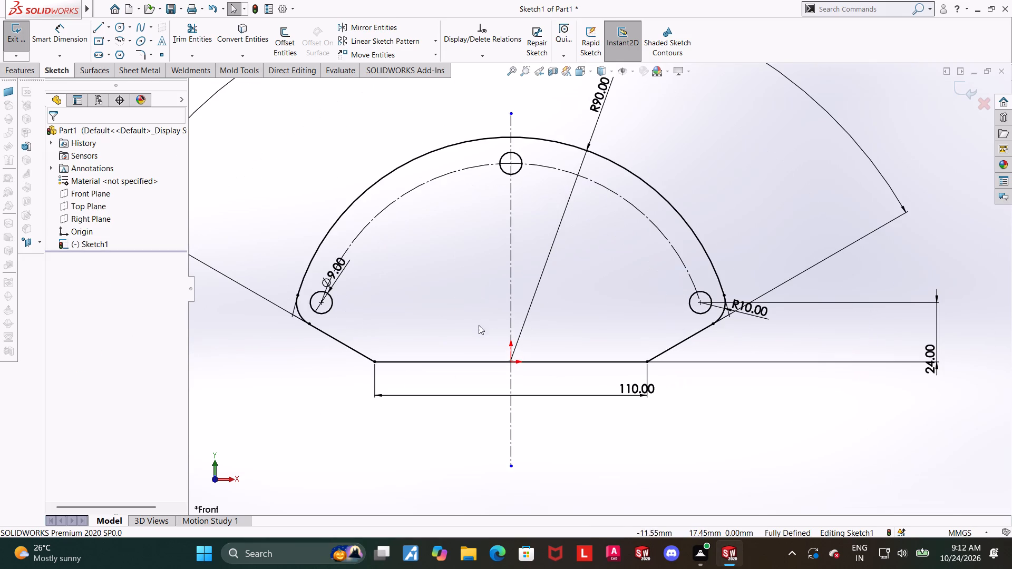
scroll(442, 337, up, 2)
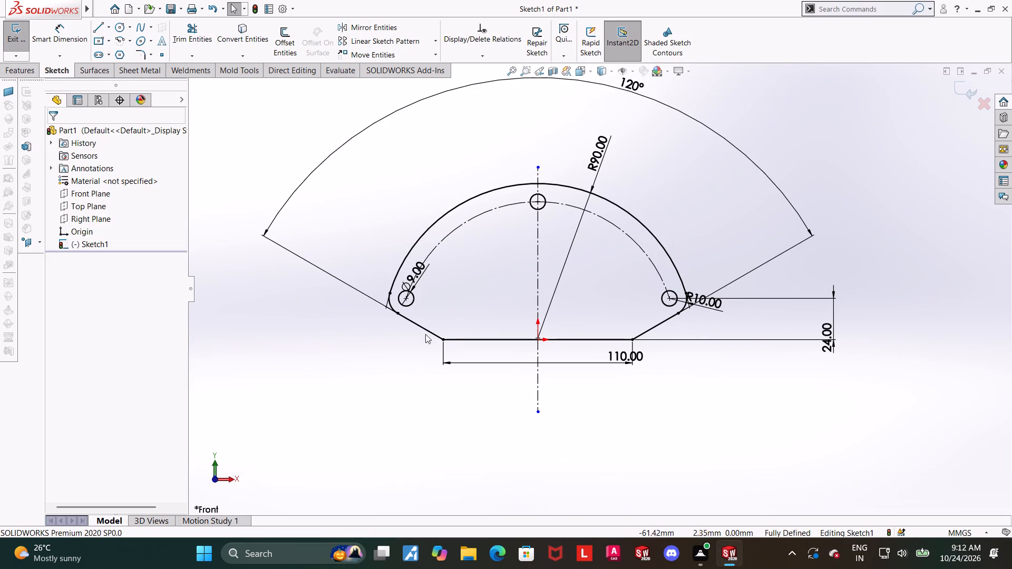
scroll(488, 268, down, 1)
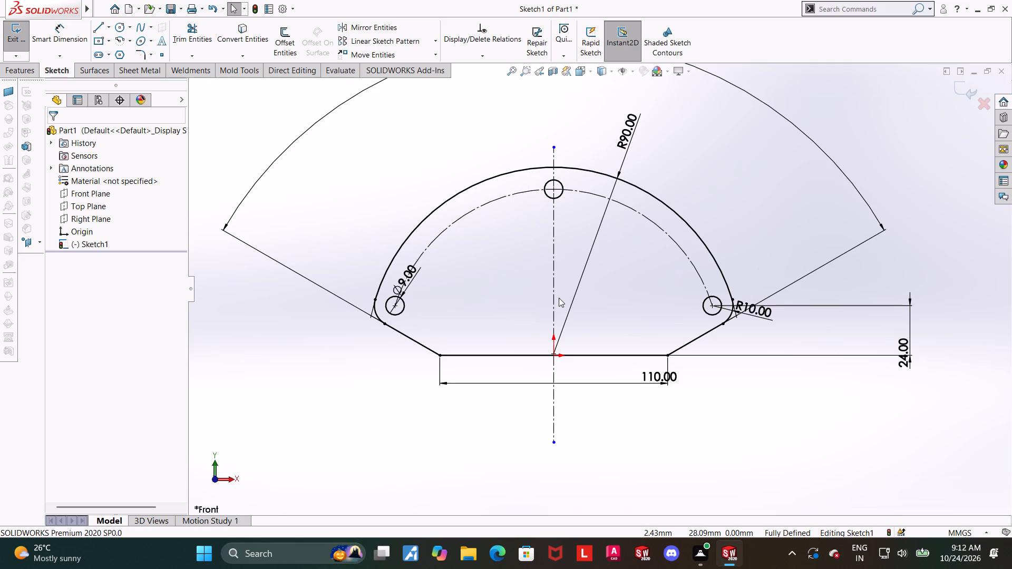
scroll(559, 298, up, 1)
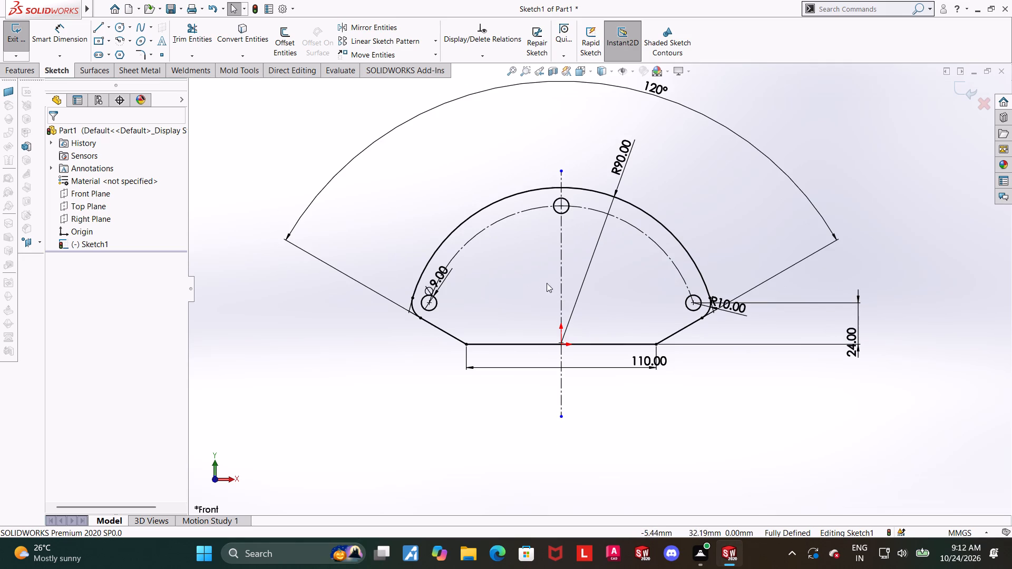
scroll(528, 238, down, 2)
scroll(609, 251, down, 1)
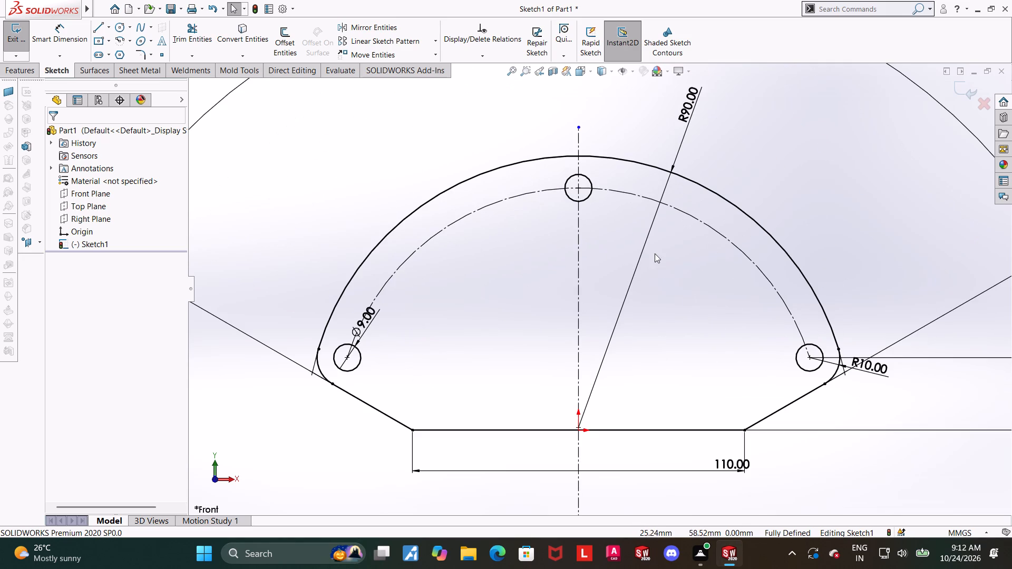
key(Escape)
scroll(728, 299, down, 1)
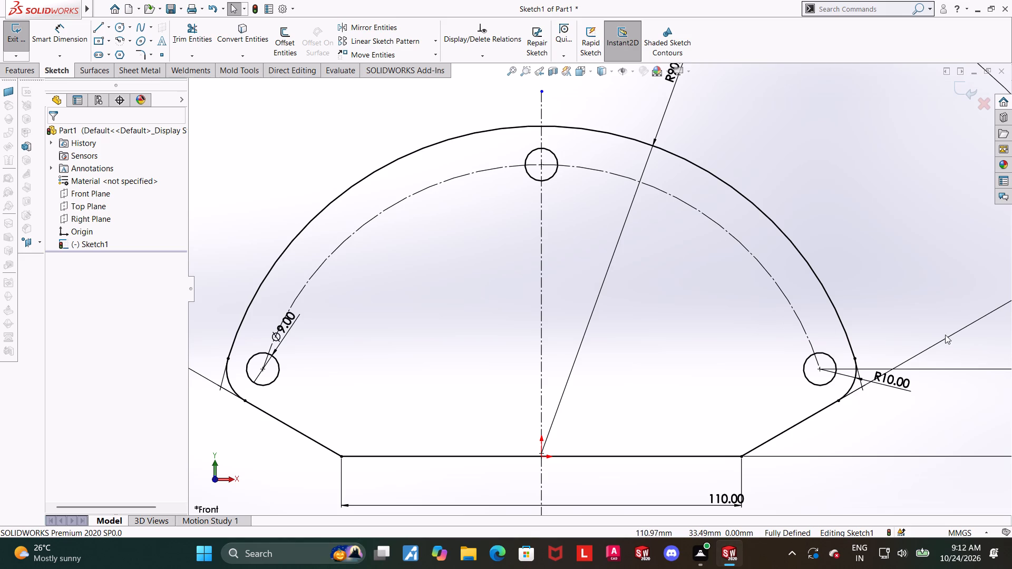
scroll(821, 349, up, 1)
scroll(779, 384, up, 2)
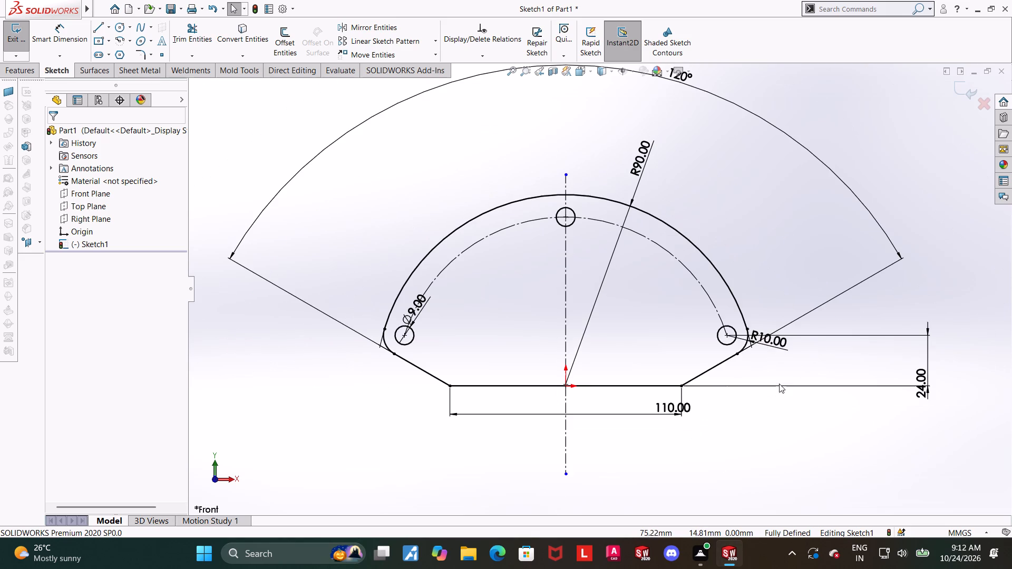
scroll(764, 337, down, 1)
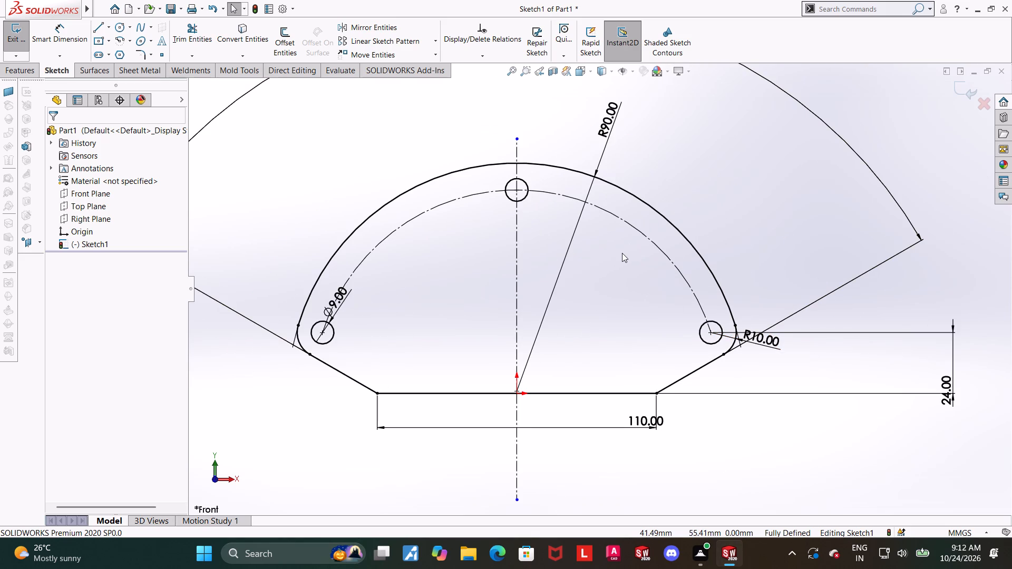
Sketch a line about 85 mm long from the origin to just past the construction arc, slightly right of the top circle.
click(103, 23)
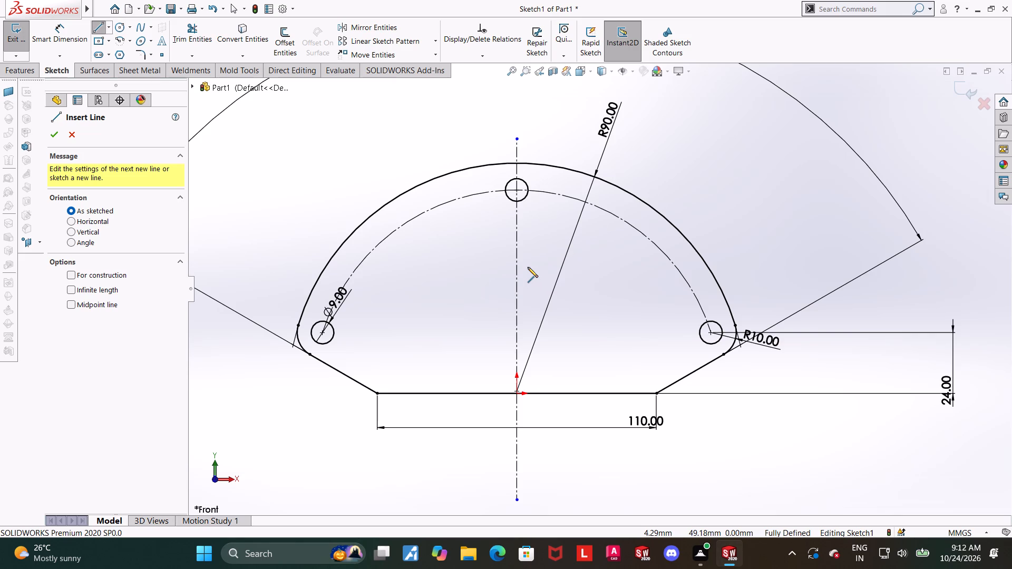
scroll(528, 267, up, 1)
scroll(528, 267, down, 1)
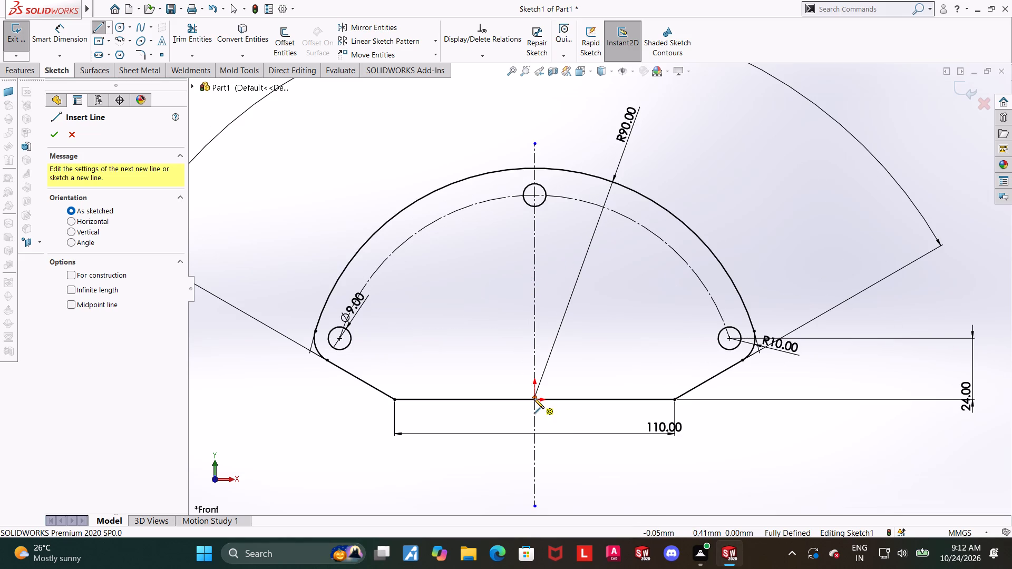
scroll(539, 401, up, 4)
scroll(589, 322, down, 7)
scroll(538, 309, down, 4)
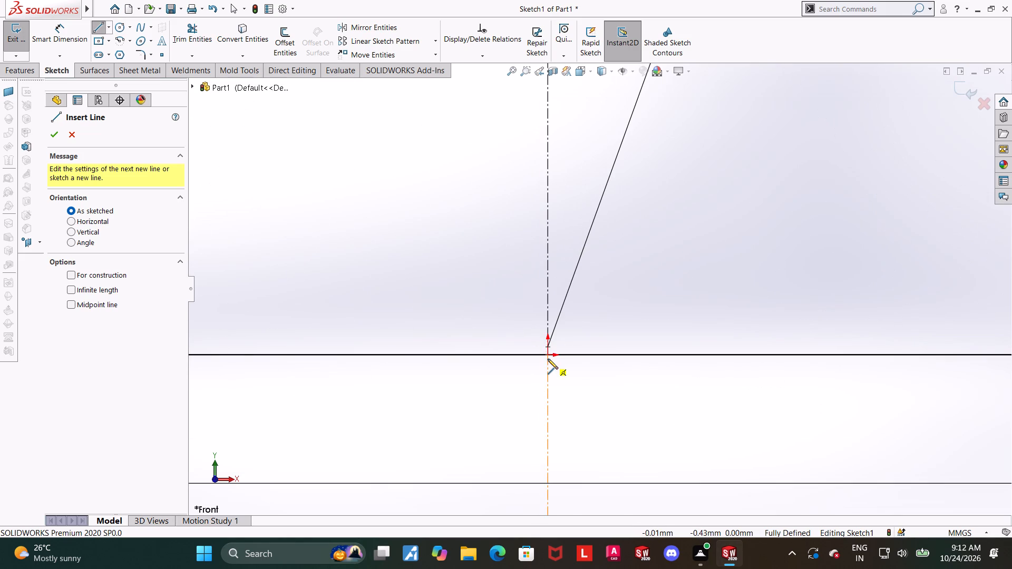
click(548, 355)
scroll(548, 355, down, 4)
scroll(557, 297, up, 1)
scroll(557, 301, down, 9)
scroll(605, 301, down, 5)
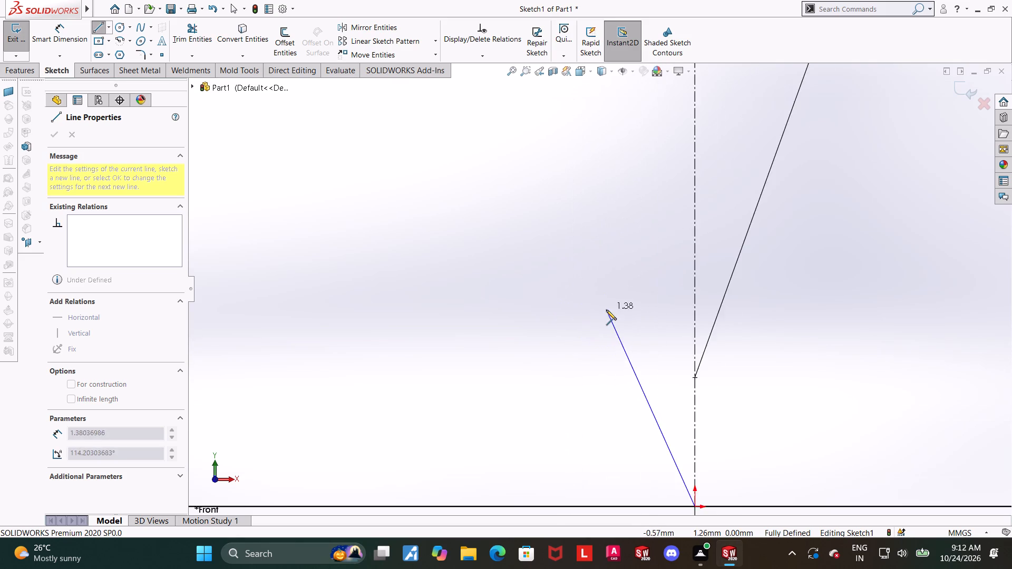
scroll(606, 310, up, 20)
scroll(606, 310, up, 6)
scroll(665, 236, up, 5)
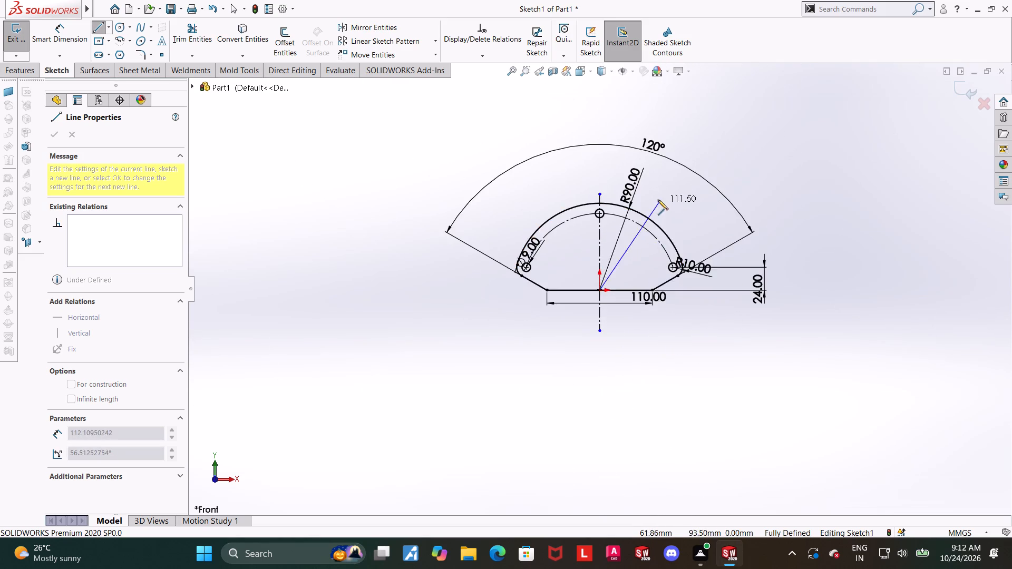
scroll(650, 196, down, 5)
scroll(521, 266, down, 2)
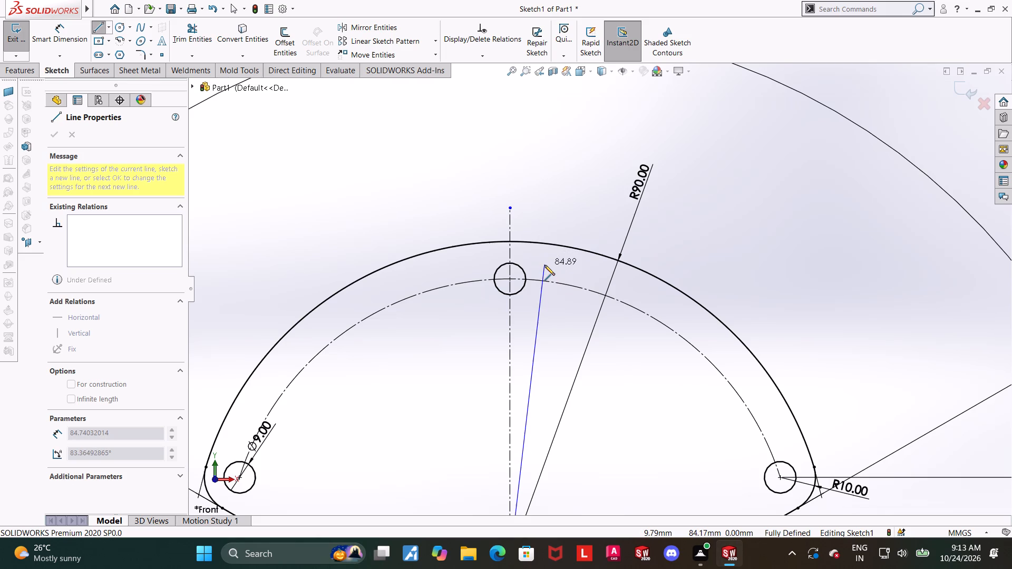
click(544, 265)
key(Escape)
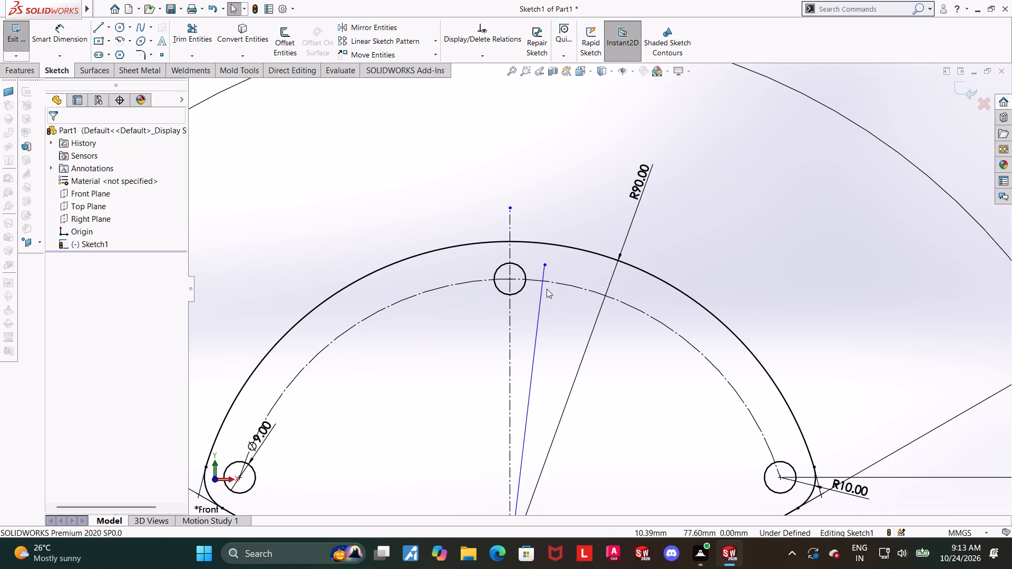
key(Escape)
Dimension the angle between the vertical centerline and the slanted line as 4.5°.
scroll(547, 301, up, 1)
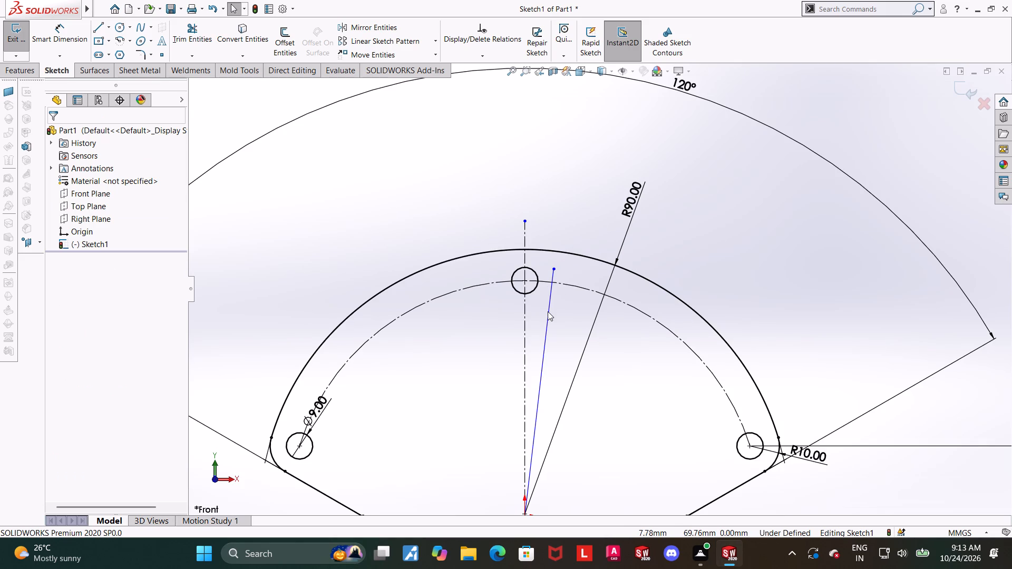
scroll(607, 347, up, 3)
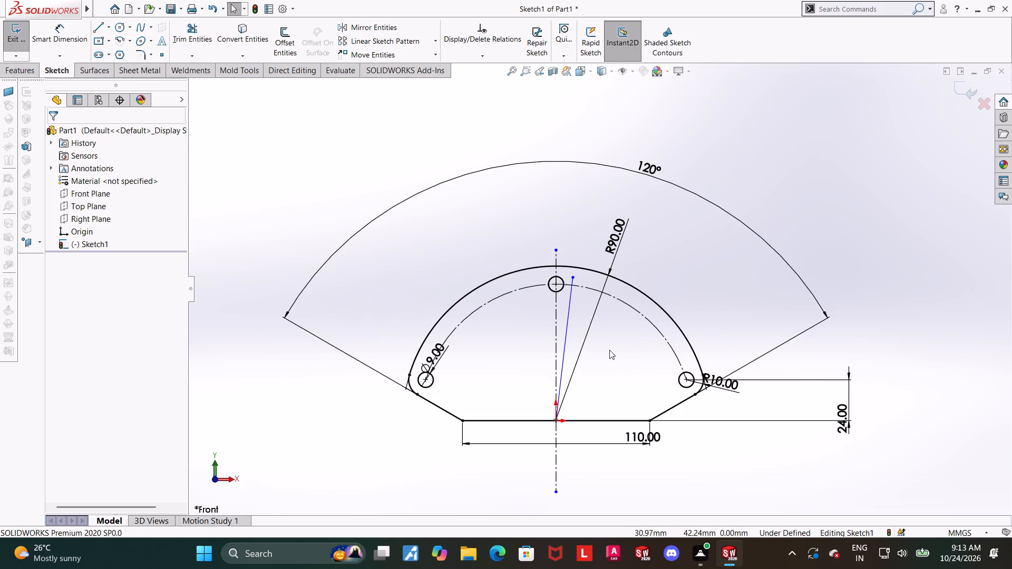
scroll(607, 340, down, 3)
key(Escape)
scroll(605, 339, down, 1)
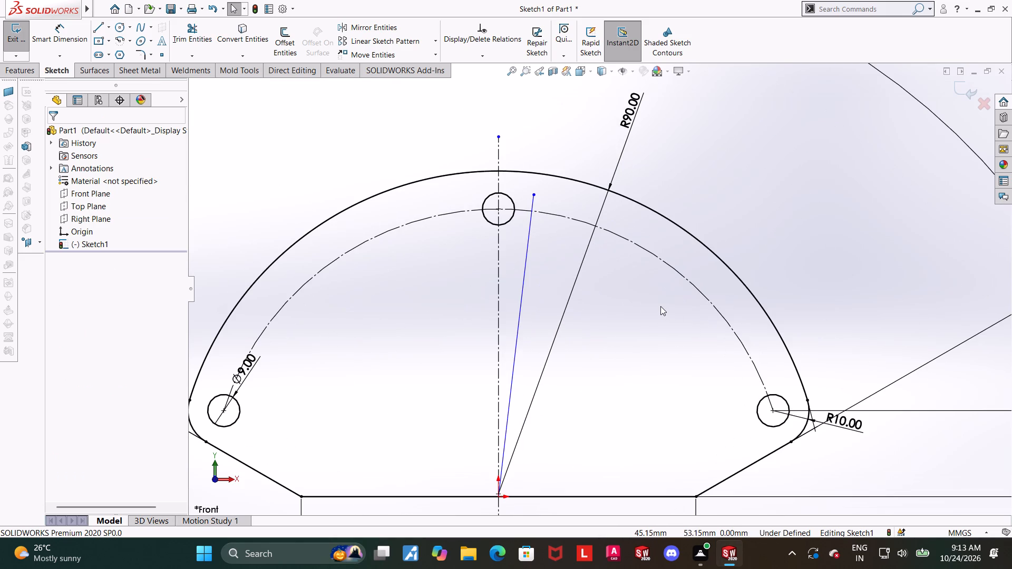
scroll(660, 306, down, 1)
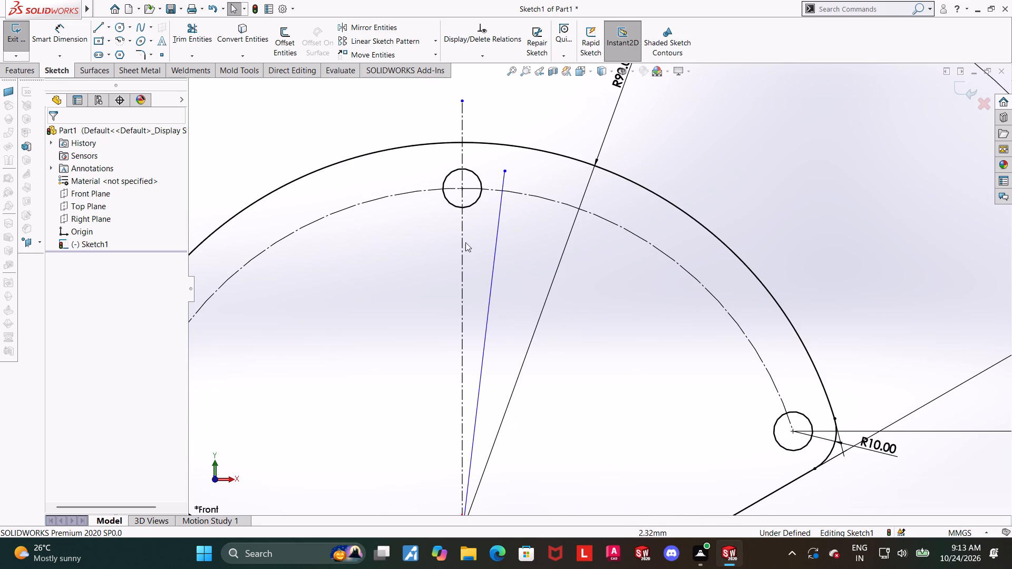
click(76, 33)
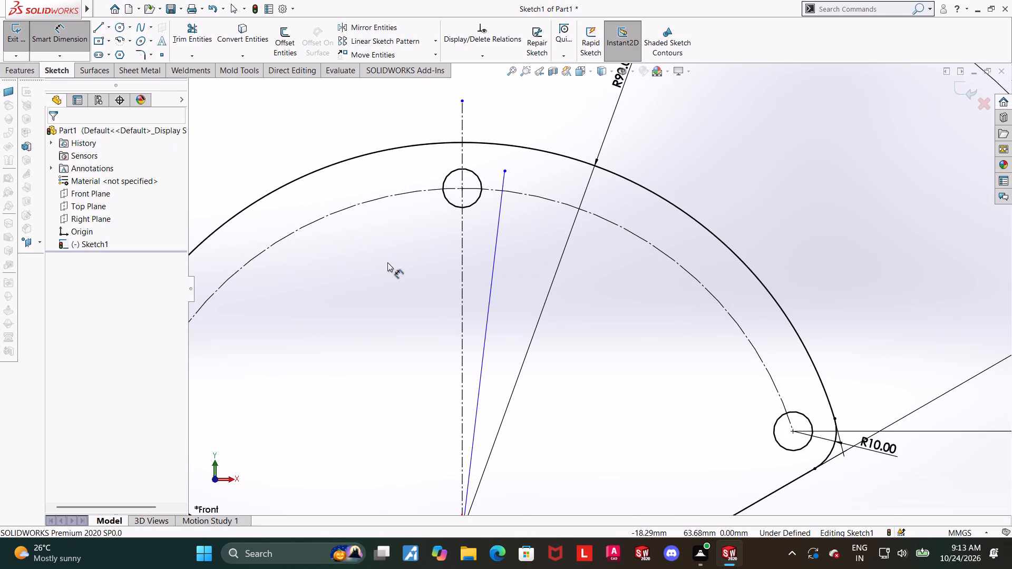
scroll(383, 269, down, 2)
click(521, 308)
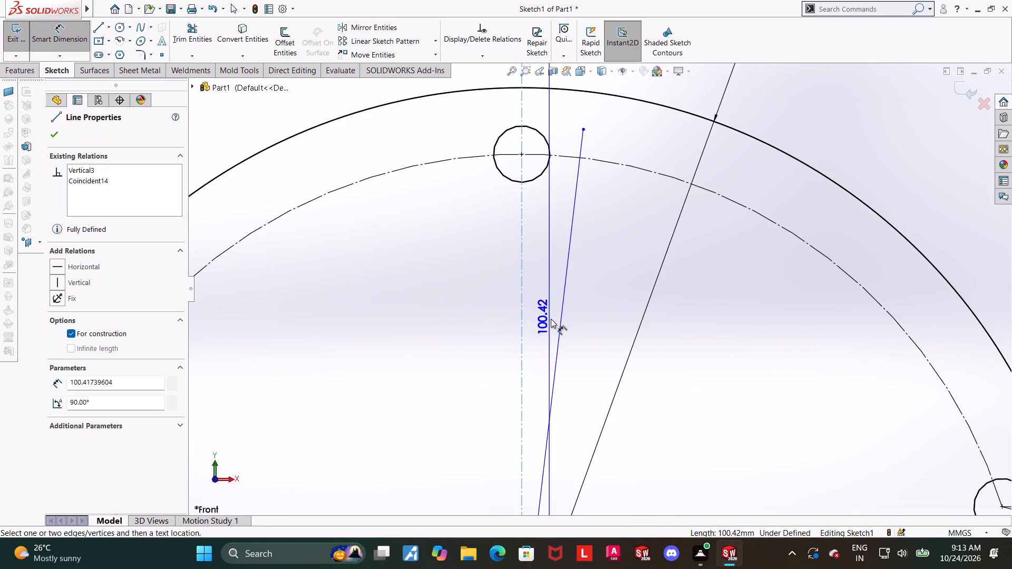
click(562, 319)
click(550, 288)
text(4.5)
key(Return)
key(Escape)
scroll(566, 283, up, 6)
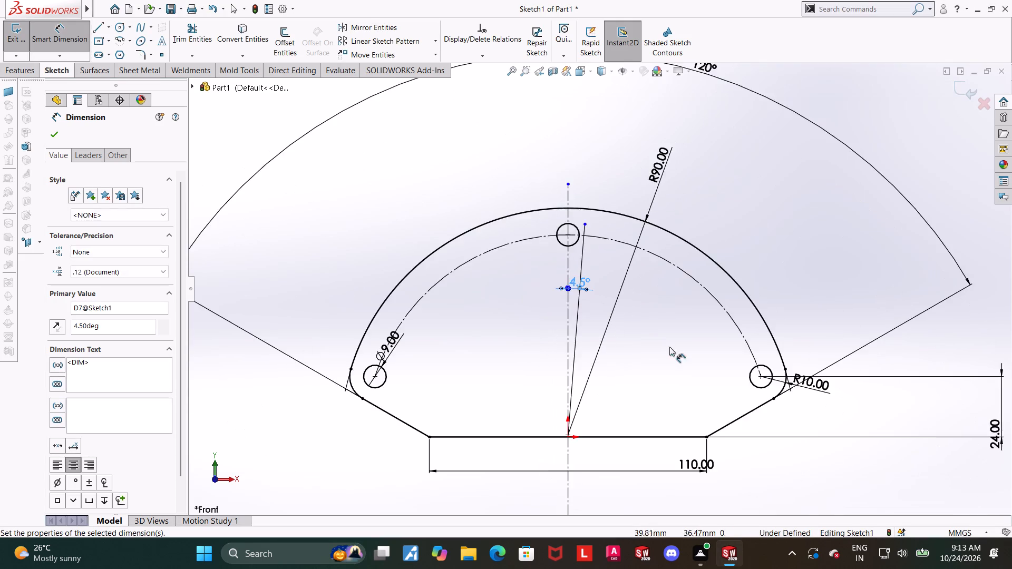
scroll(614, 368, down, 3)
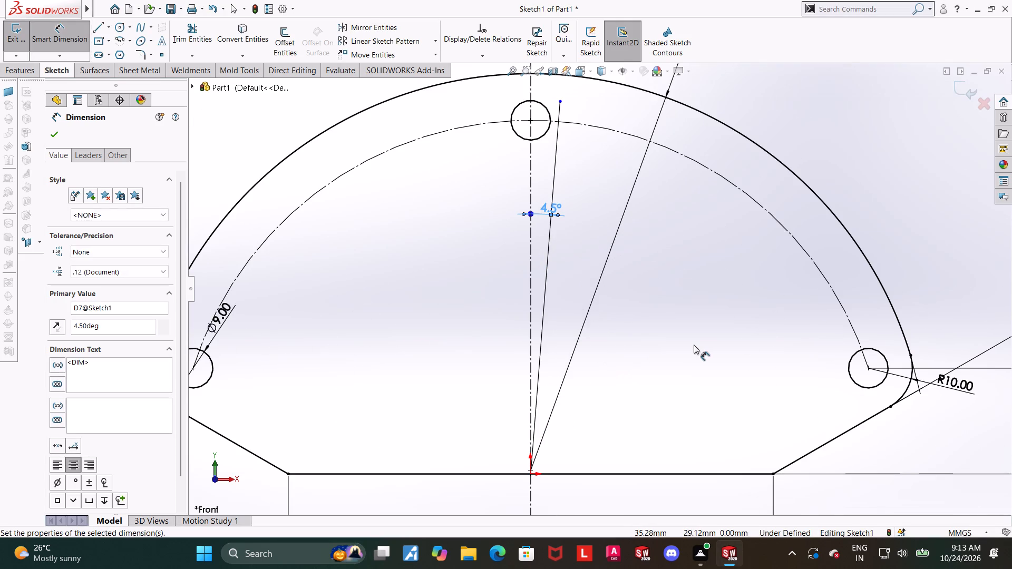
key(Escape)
Sketch a second line about 85 mm long from the origin to just past the construction arc, left of the top circle.
click(95, 25)
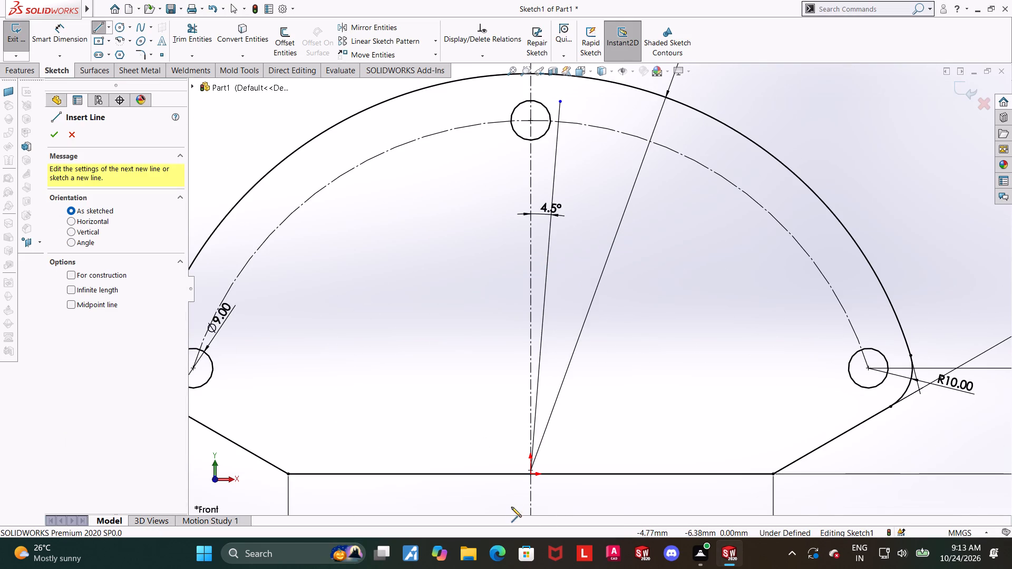
scroll(531, 481, down, 5)
scroll(557, 342, down, 3)
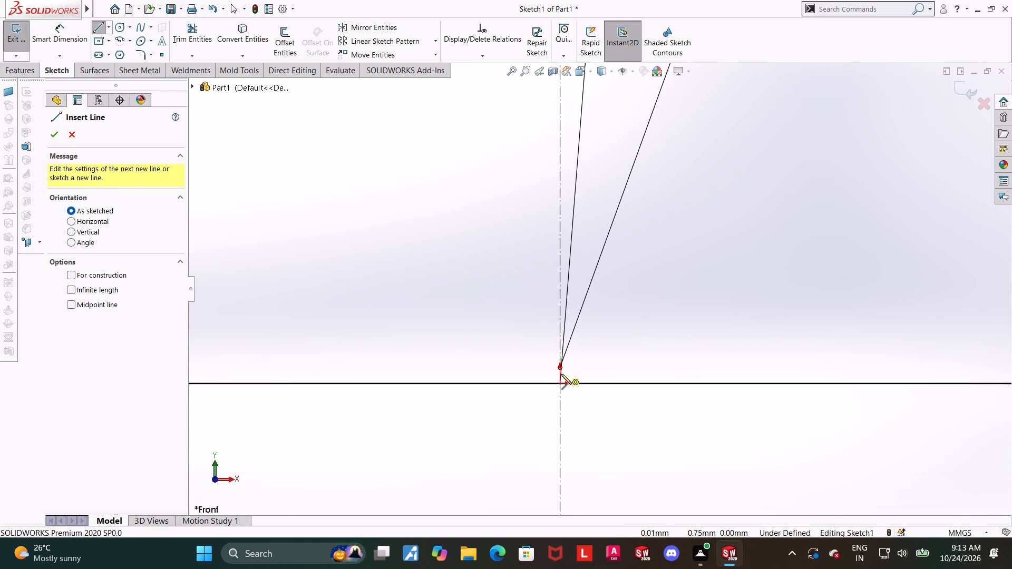
click(561, 386)
scroll(562, 393, up, 14)
scroll(592, 273, up, 6)
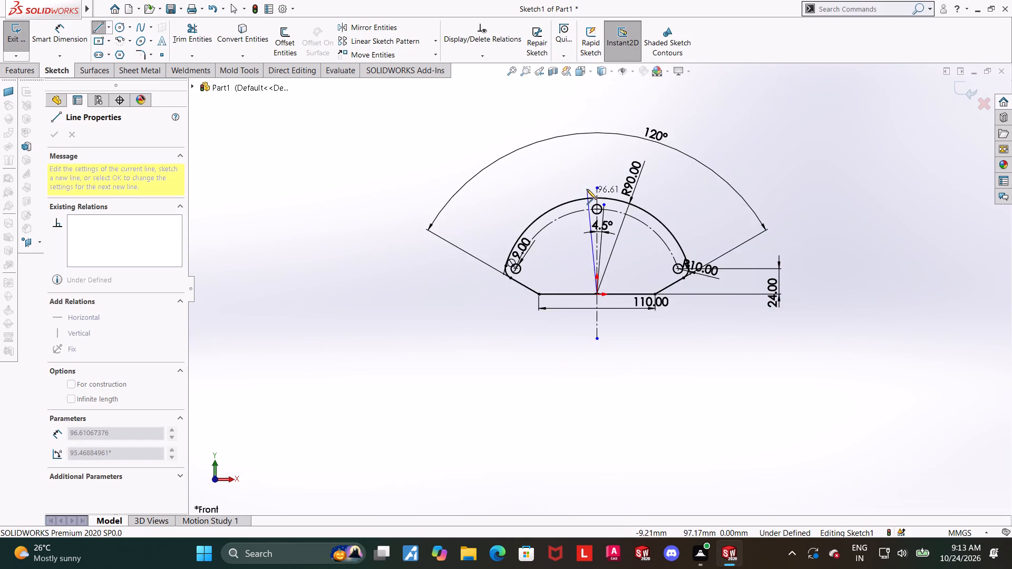
scroll(588, 196, down, 4)
scroll(587, 243, down, 4)
click(598, 239)
key(Escape)
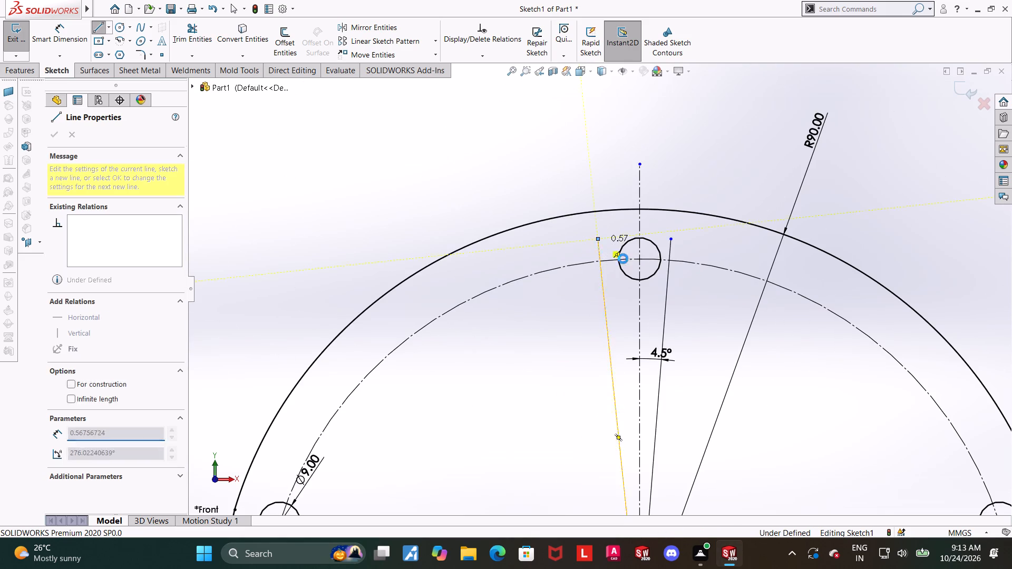
key(Escape)
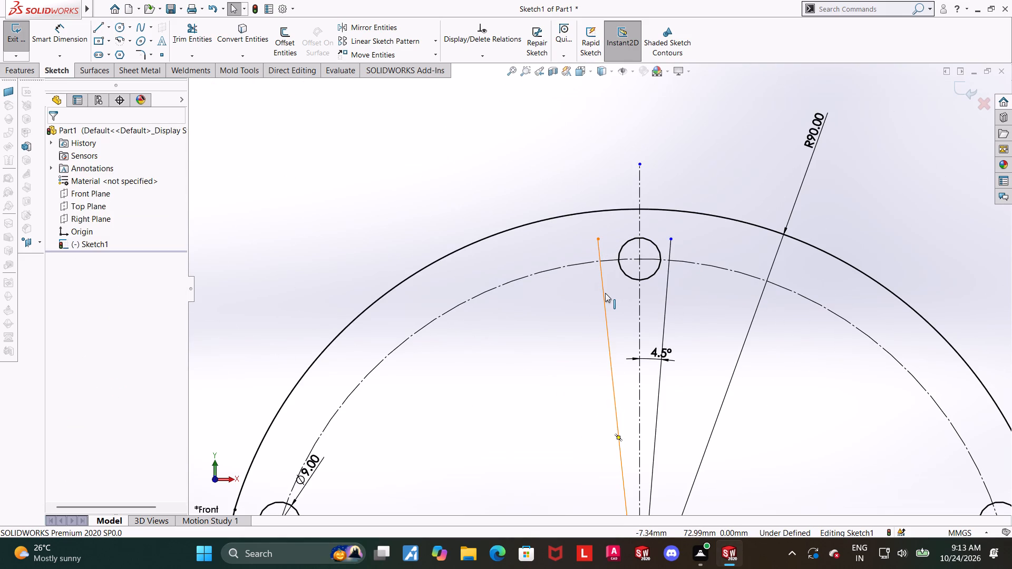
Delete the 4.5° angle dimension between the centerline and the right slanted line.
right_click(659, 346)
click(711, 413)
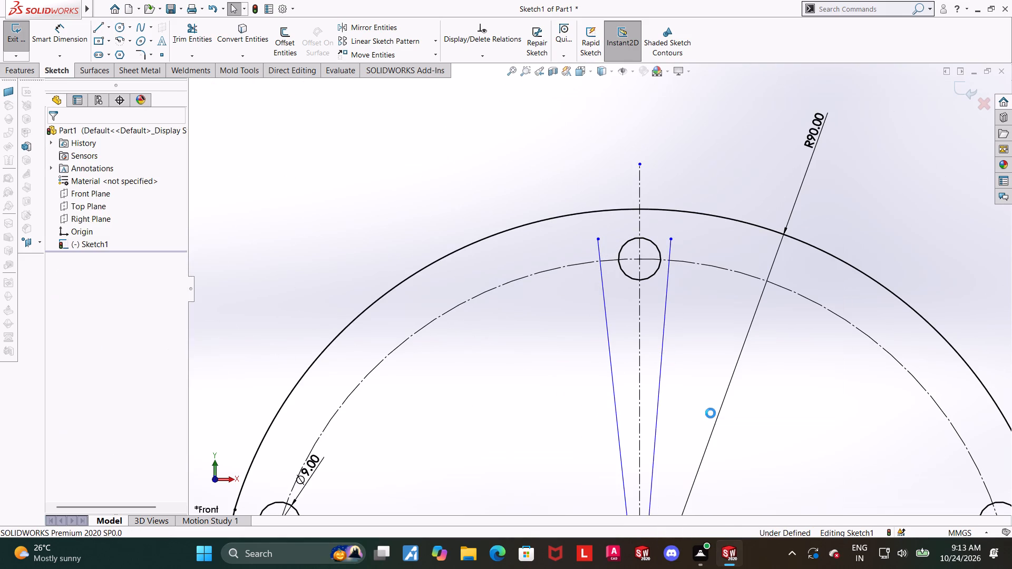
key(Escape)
Make the two slanted lines symmetric about the vertical centerline.
ctrl+click(609, 338)
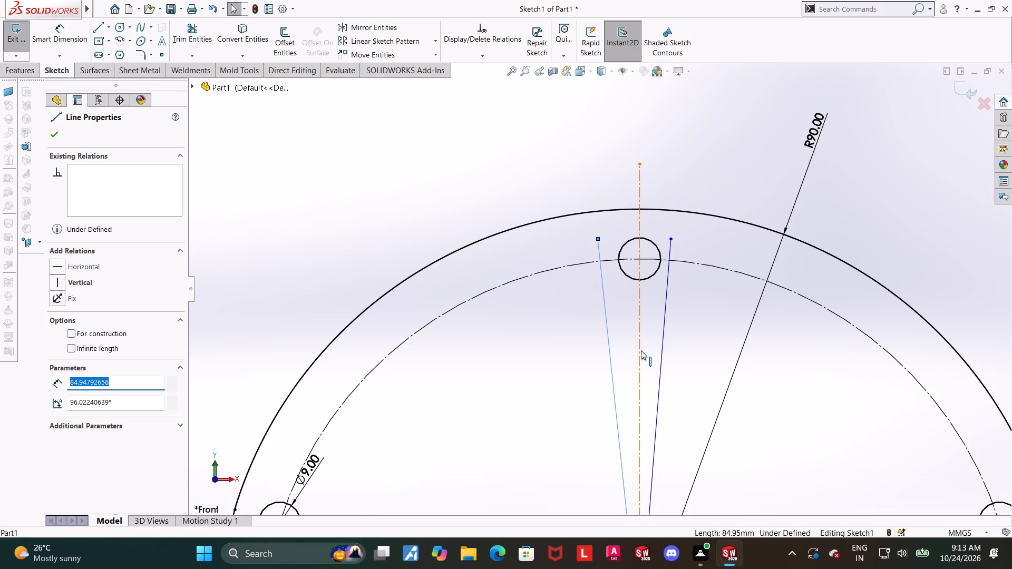
ctrl+click(641, 350)
ctrl+click(664, 352)
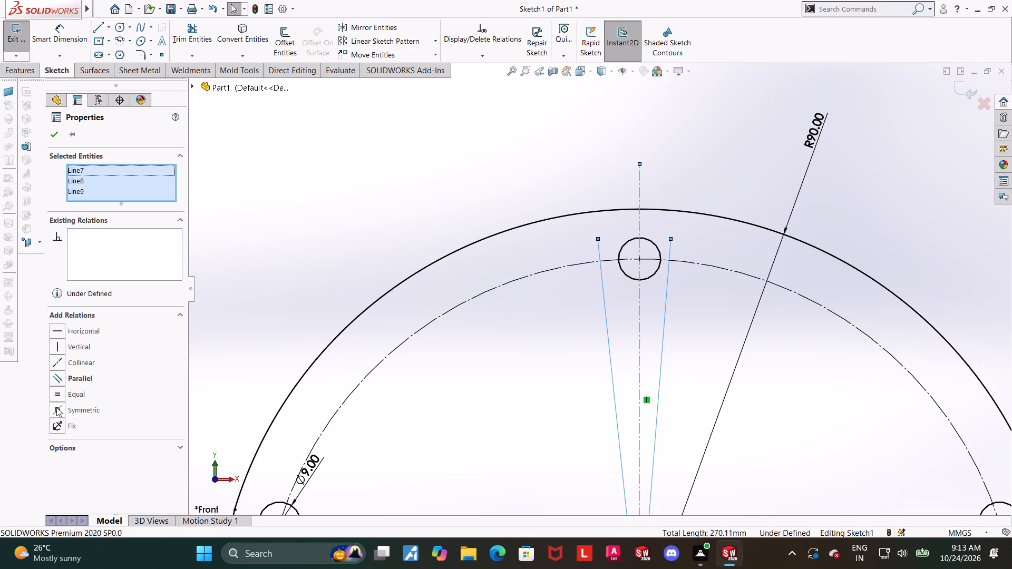
click(57, 406)
click(345, 187)
Dimension the angle between the two slanted lines beside the top hole as 9°.
drag(52, 32, 56, 33)
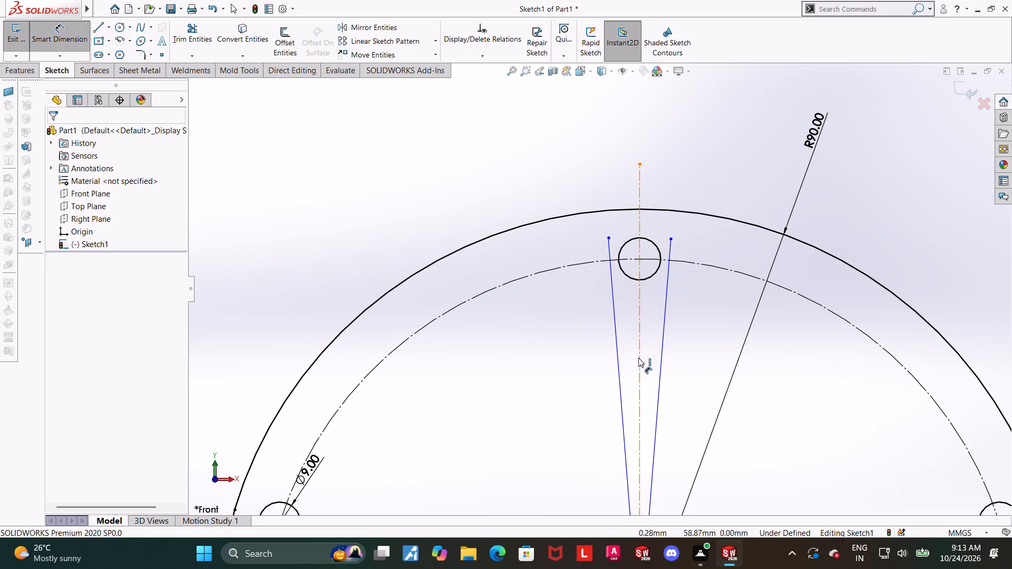
click(617, 347)
click(660, 353)
click(653, 337)
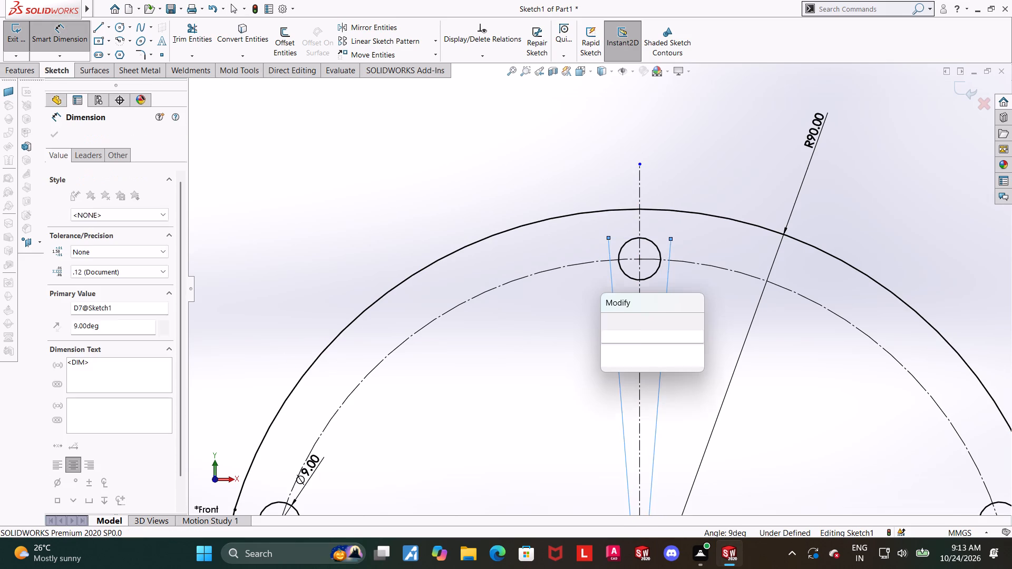
click(607, 319)
key(Escape)
scroll(616, 321, up, 3)
scroll(693, 347, up, 5)
key(Escape)
Examine the sketch around the top hole, the slanted lines and the construction arc.
scroll(704, 403, down, 2)
scroll(631, 259, down, 3)
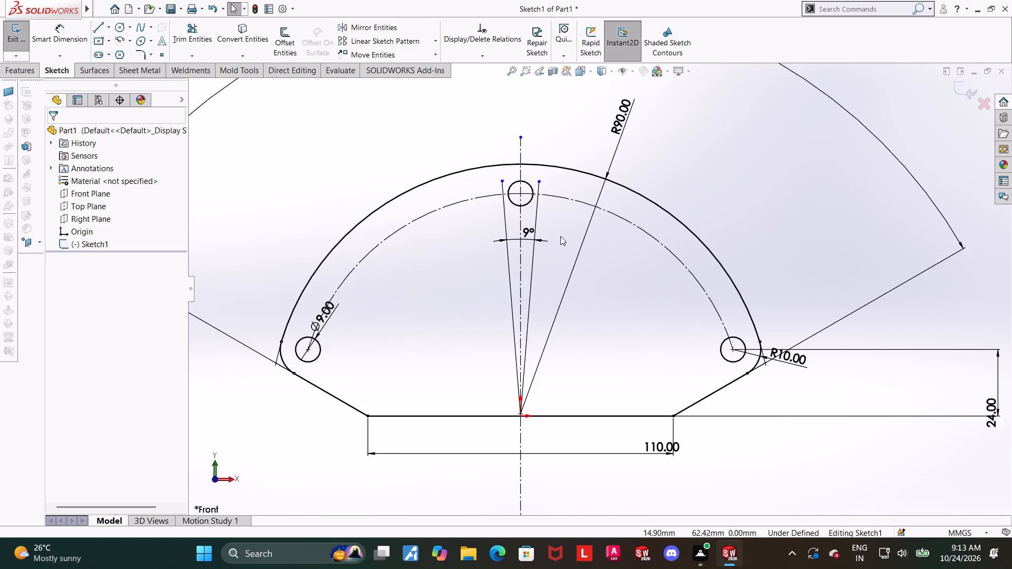
scroll(559, 172, down, 1)
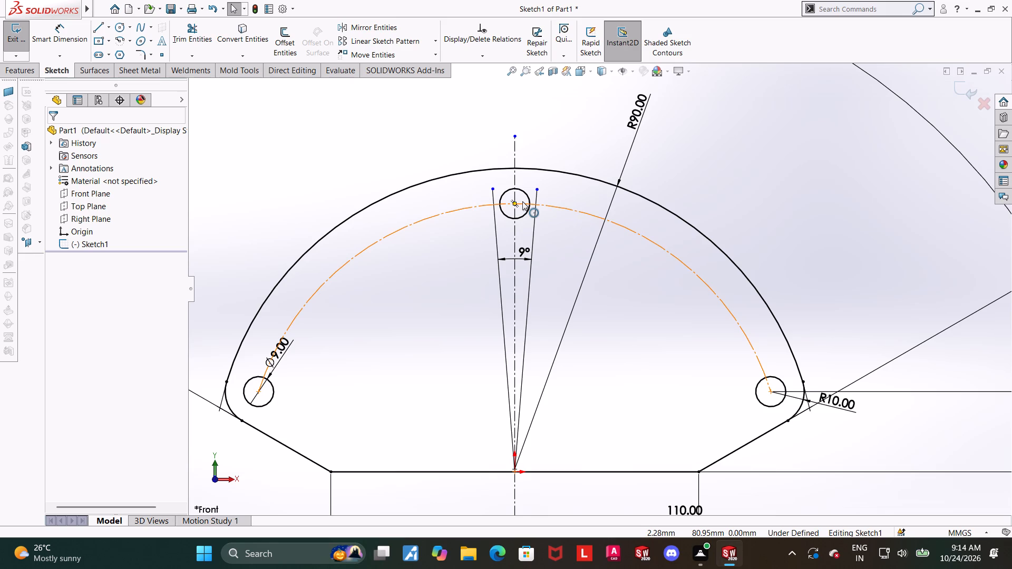
scroll(522, 201, down, 1)
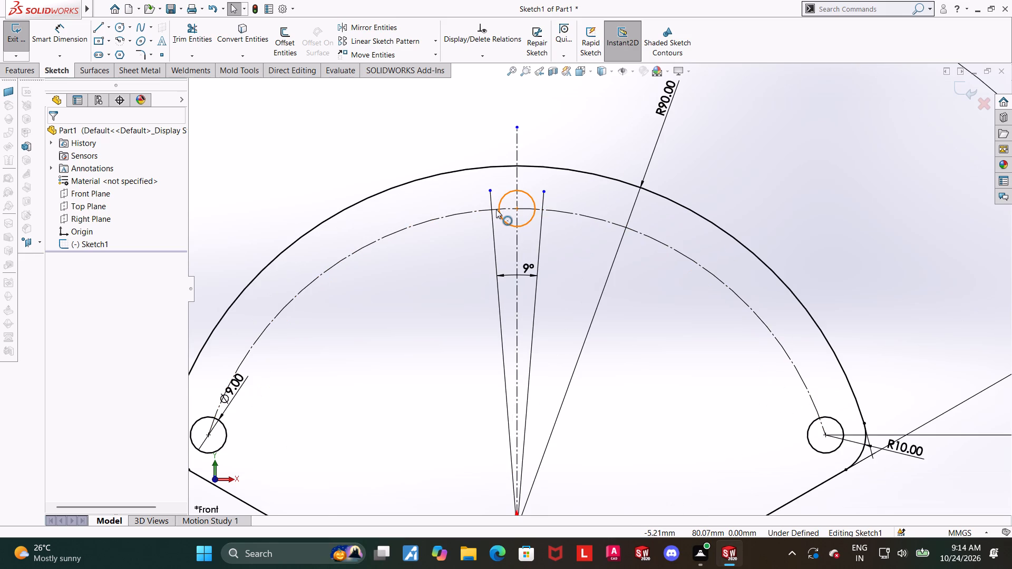
scroll(496, 209, down, 1)
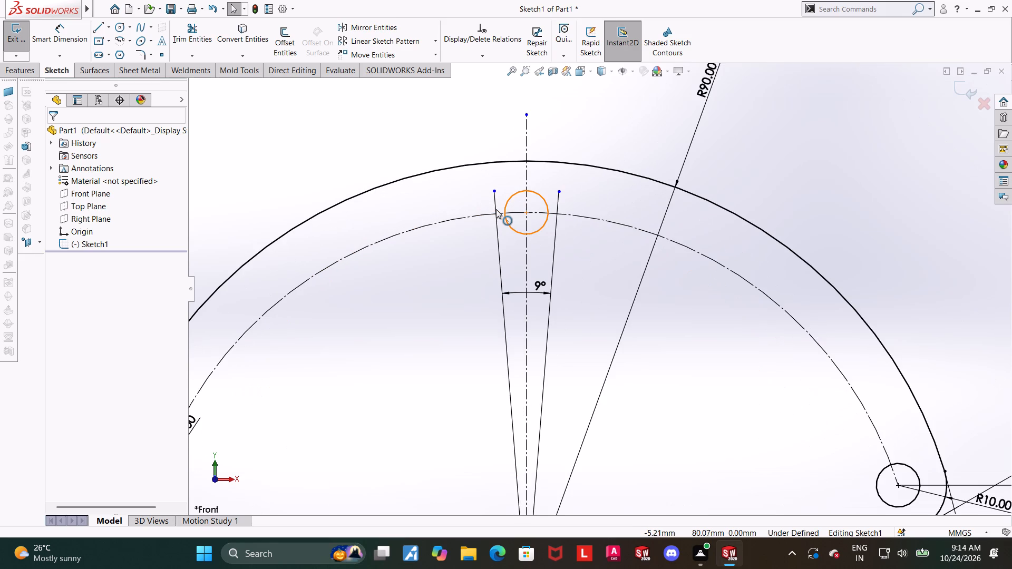
scroll(496, 209, down, 1)
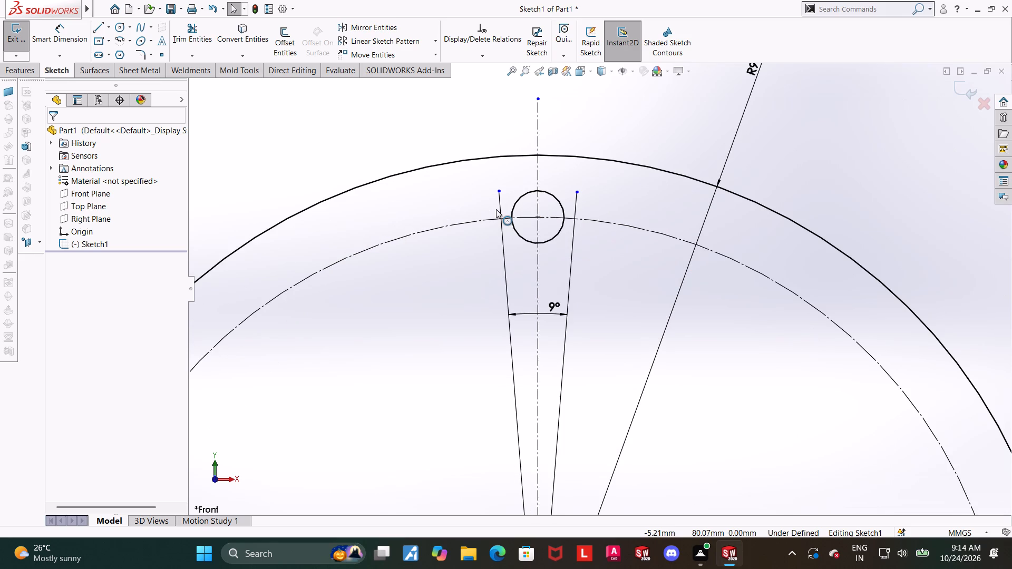
scroll(606, 232, down, 4)
scroll(580, 292, up, 13)
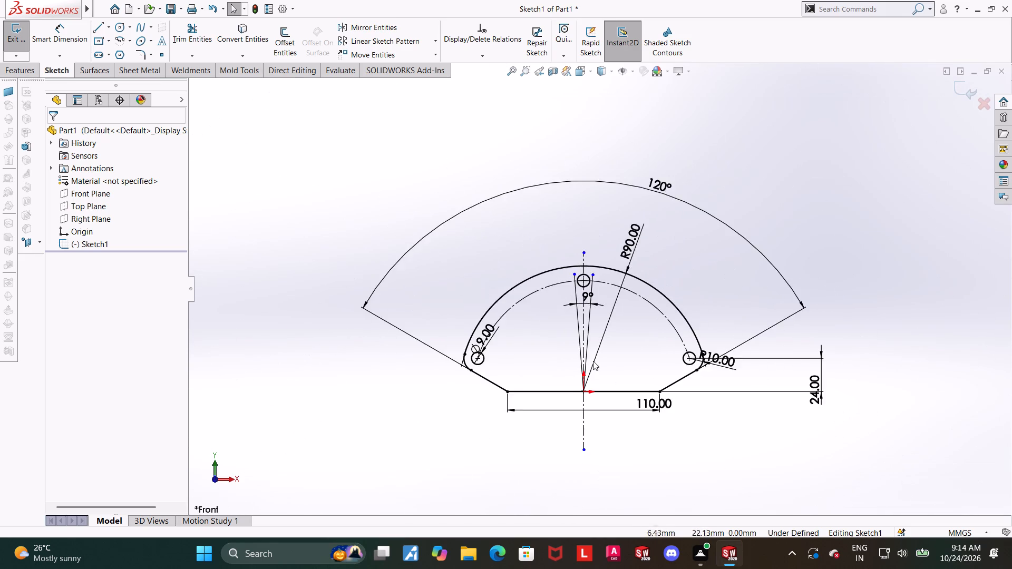
scroll(600, 368, down, 2)
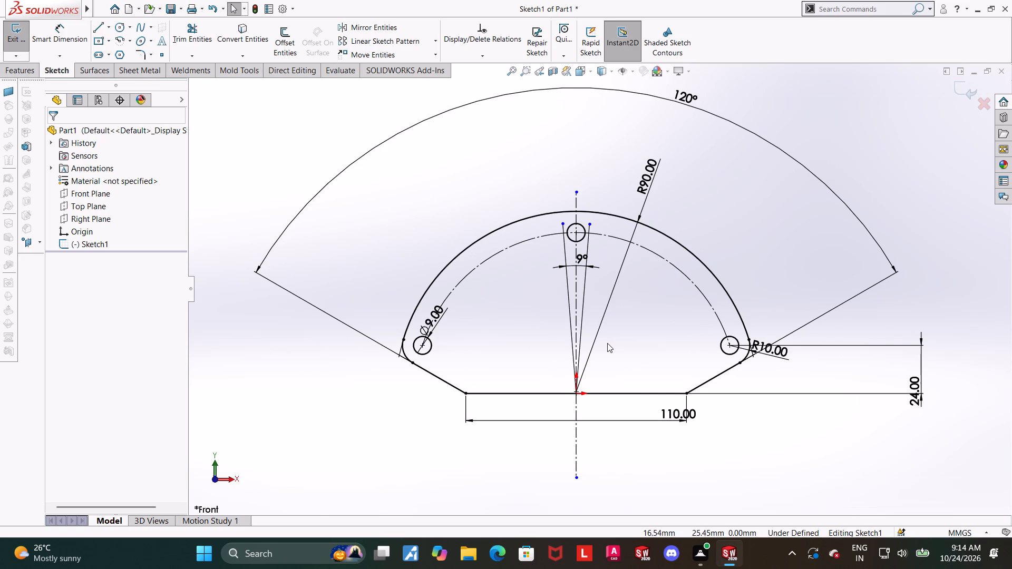
scroll(677, 281, up, 1)
scroll(644, 287, down, 3)
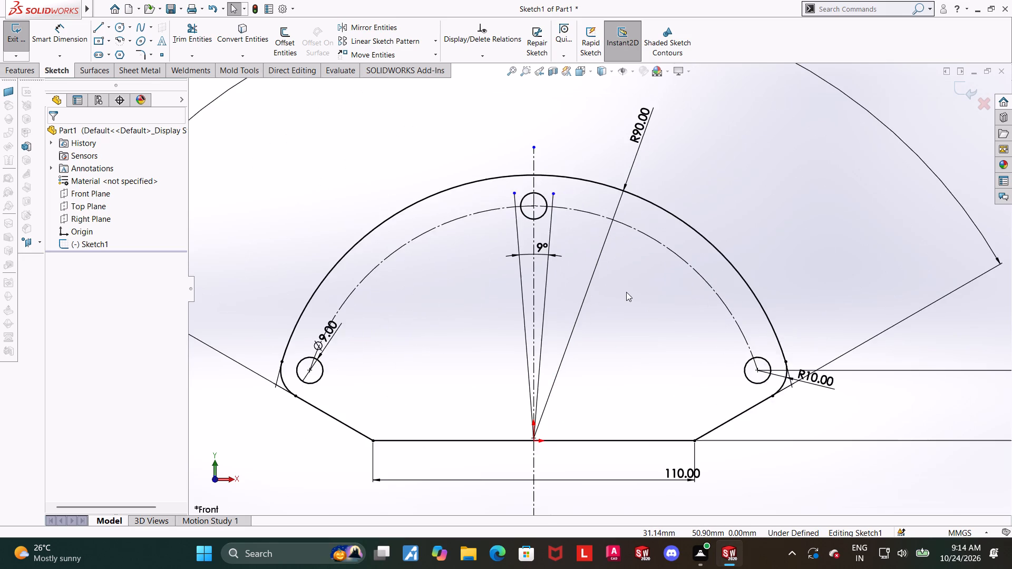
scroll(621, 296, down, 2)
key(Escape)
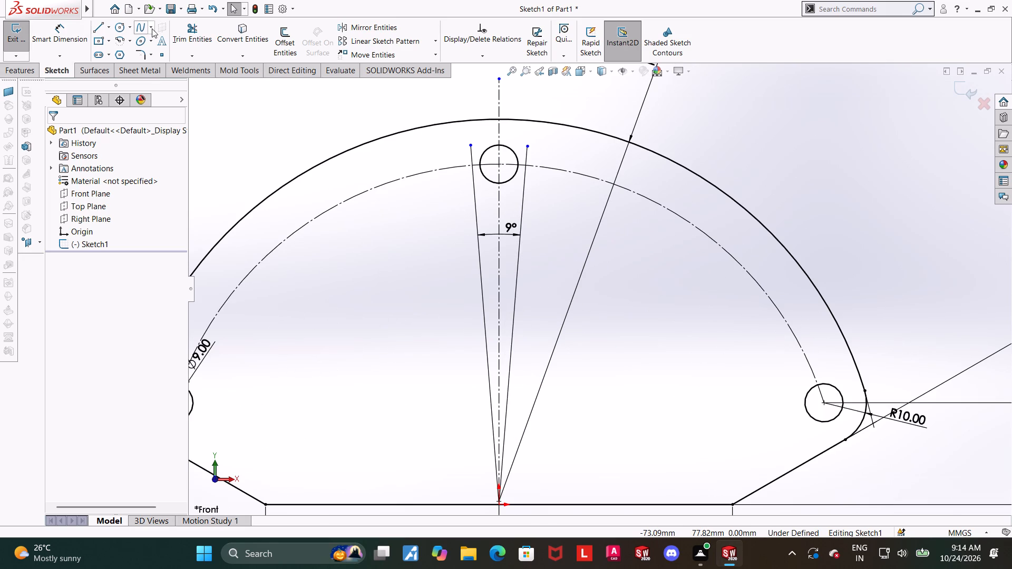
Sketch a centerpoint arc at the origin, about 50 mm in radius and spanning about 118°, inside the construction arc.
click(123, 41)
scroll(497, 183, up, 3)
scroll(577, 379, down, 2)
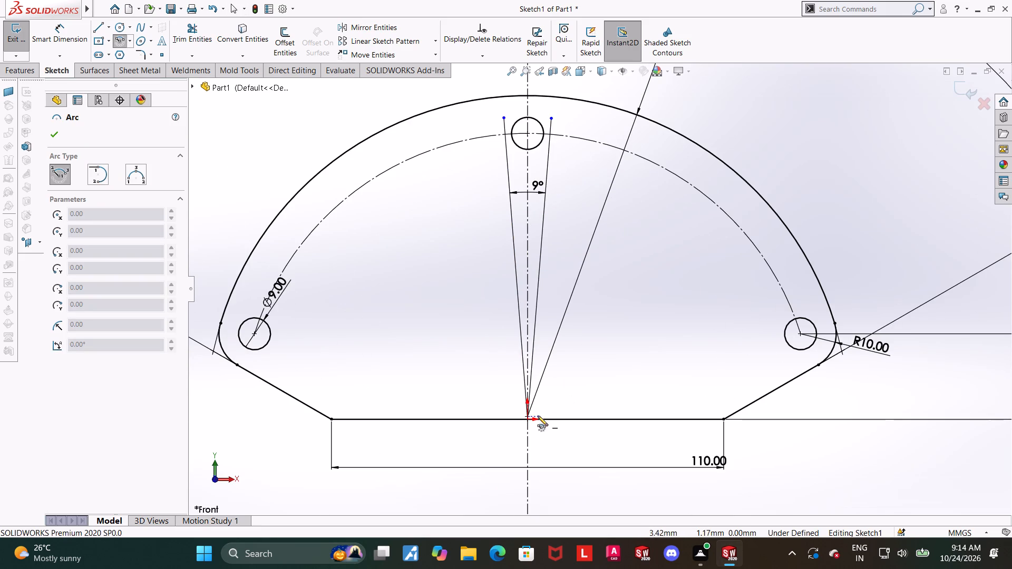
scroll(527, 418, down, 7)
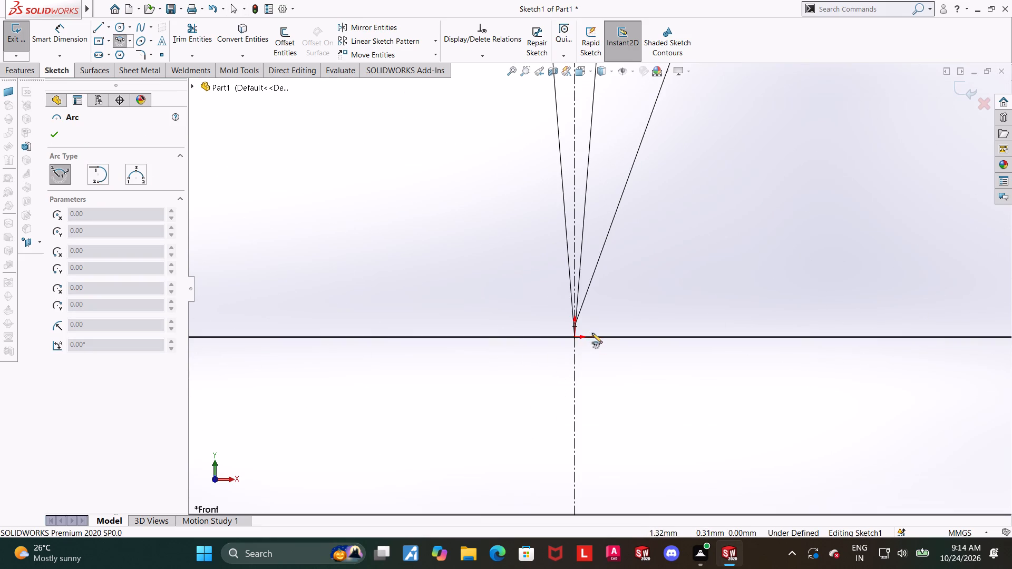
click(573, 337)
scroll(573, 335, up, 15)
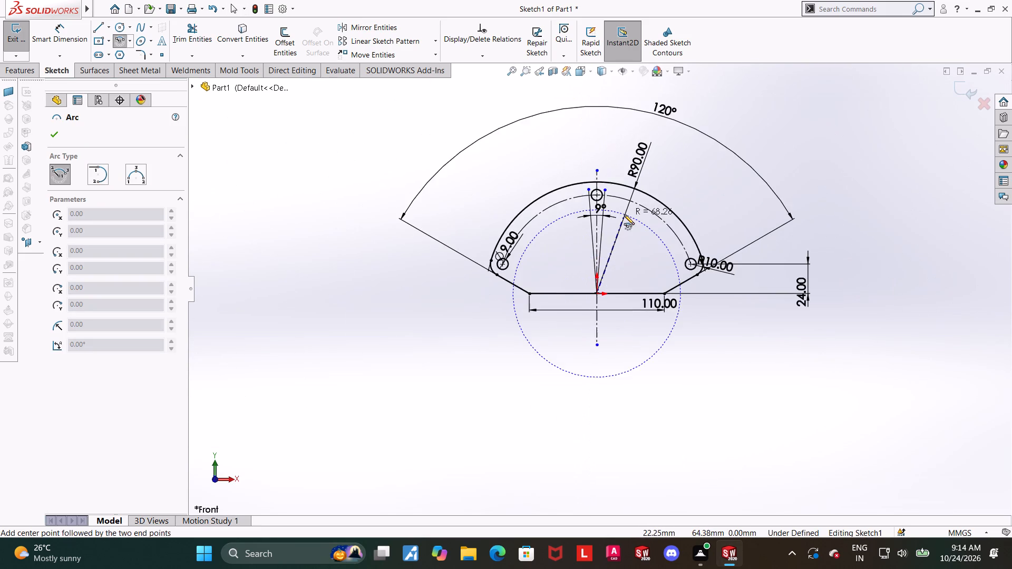
scroll(624, 214, down, 8)
scroll(408, 401, down, 3)
scroll(415, 407, up, 5)
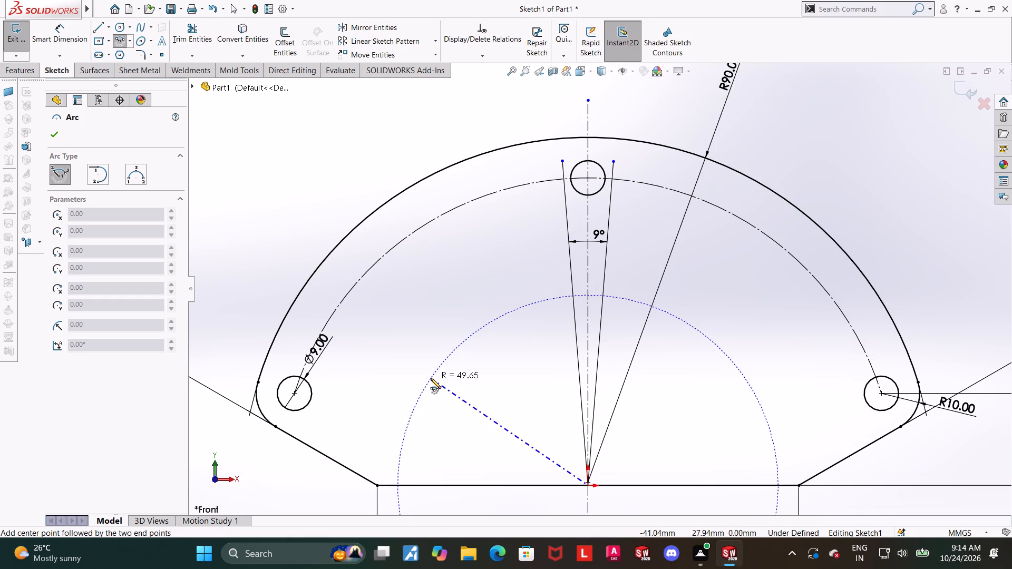
click(429, 379)
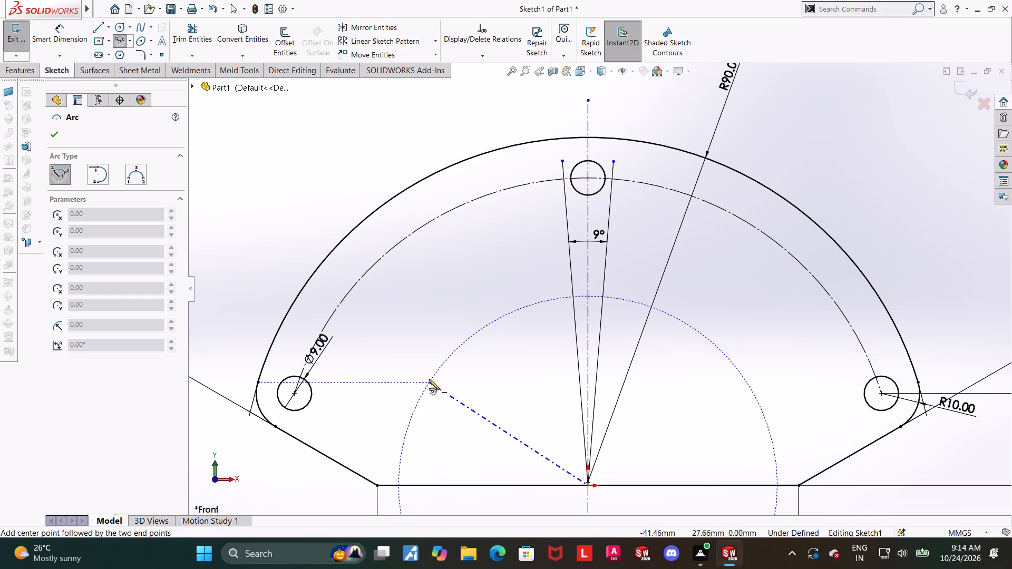
click(770, 386)
key(Escape)
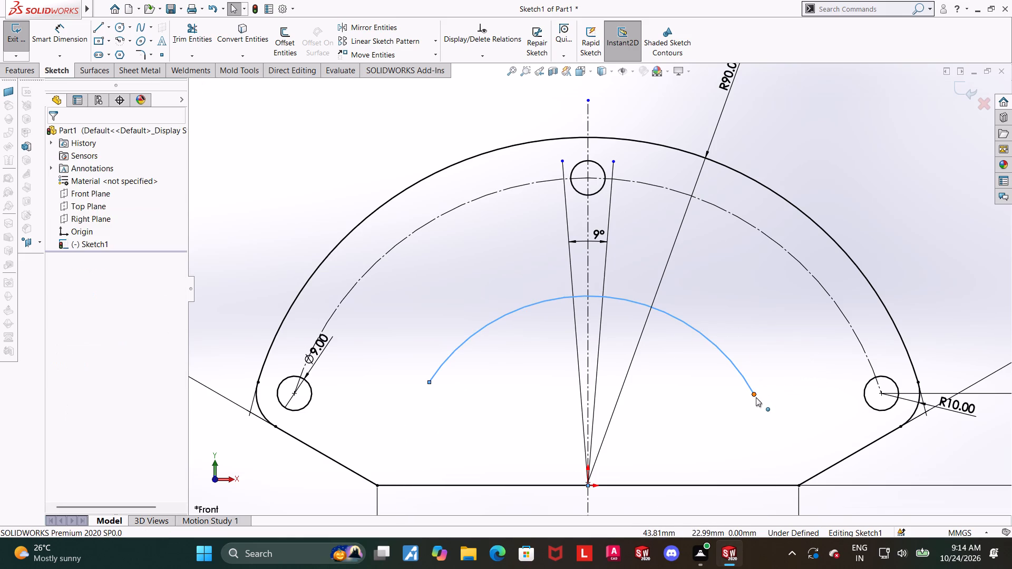
Add a horizontal relation between the two endpoints of the inner arc.
click(756, 397)
ctrl+click(425, 385)
ctrl+click(427, 384)
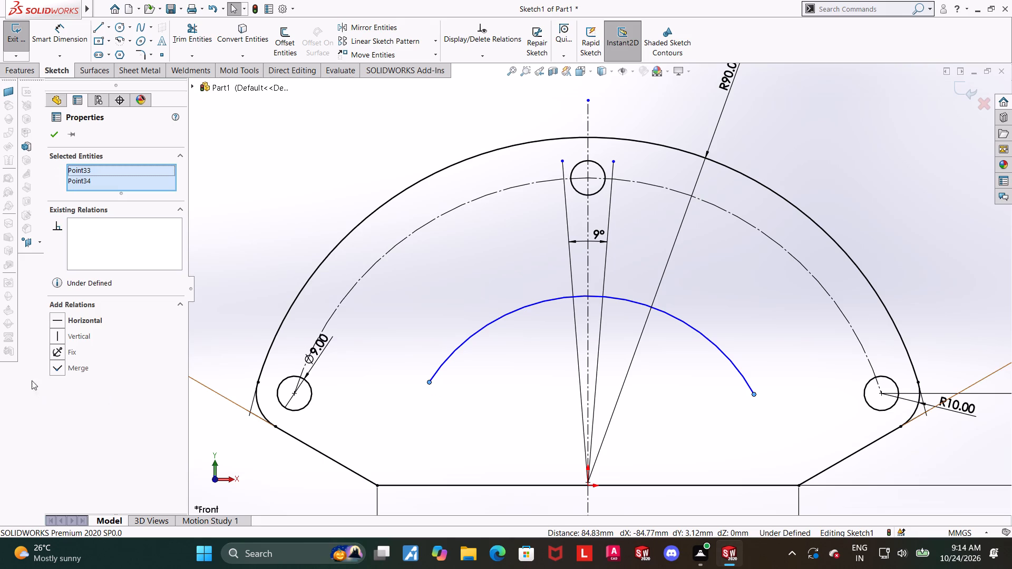
click(61, 324)
scroll(470, 322, up, 5)
click(891, 435)
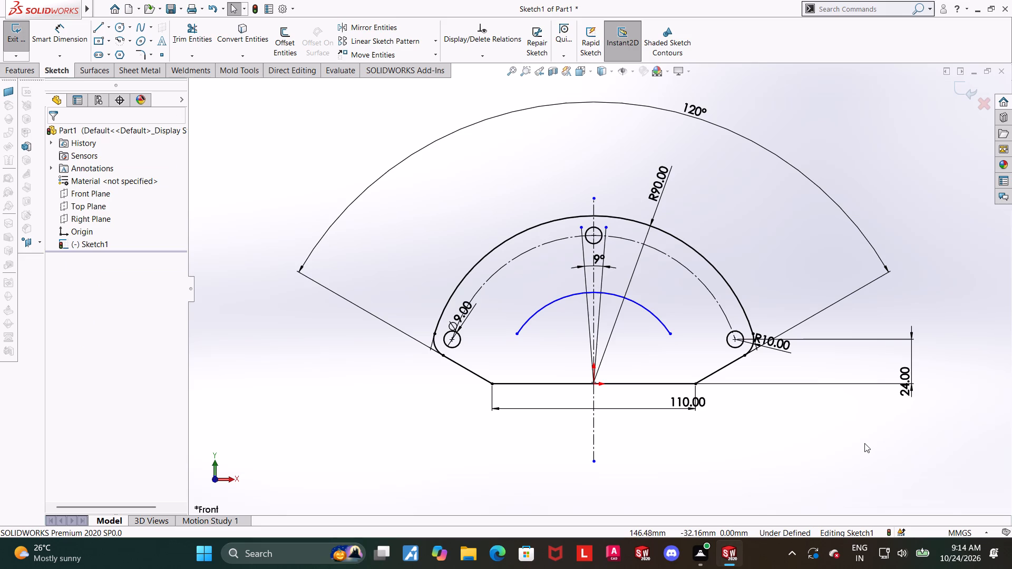
key(Escape)
Dimension the inner arc's radius as 50 mm.
click(81, 30)
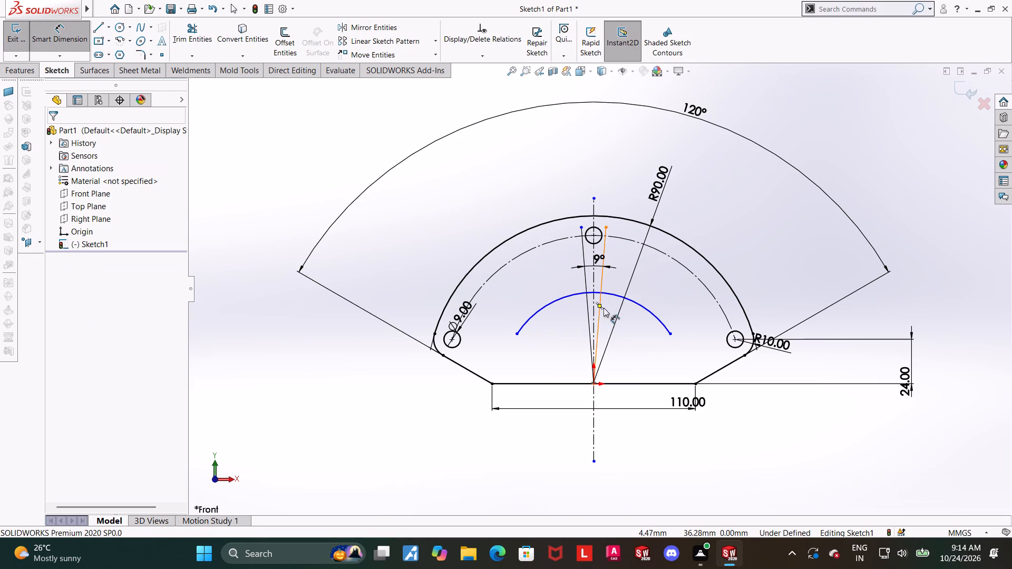
click(640, 306)
click(657, 306)
text(50)
key(Return)
key(Escape)
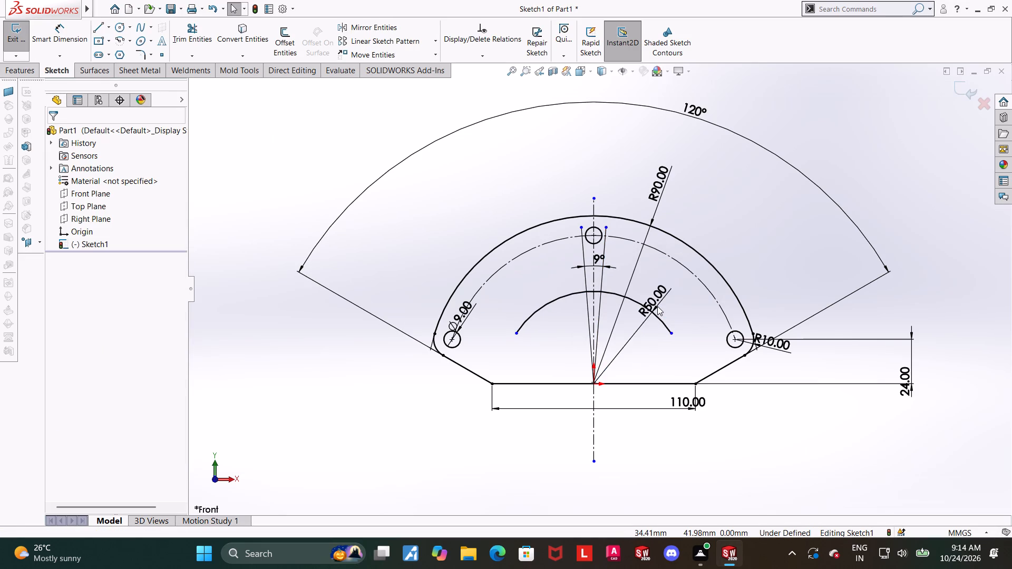
Move the R50 dimension to the left of the vertical centerline, with its text inside the inner arc.
drag(657, 306, 548, 286)
key(Escape)
scroll(598, 289, down, 1)
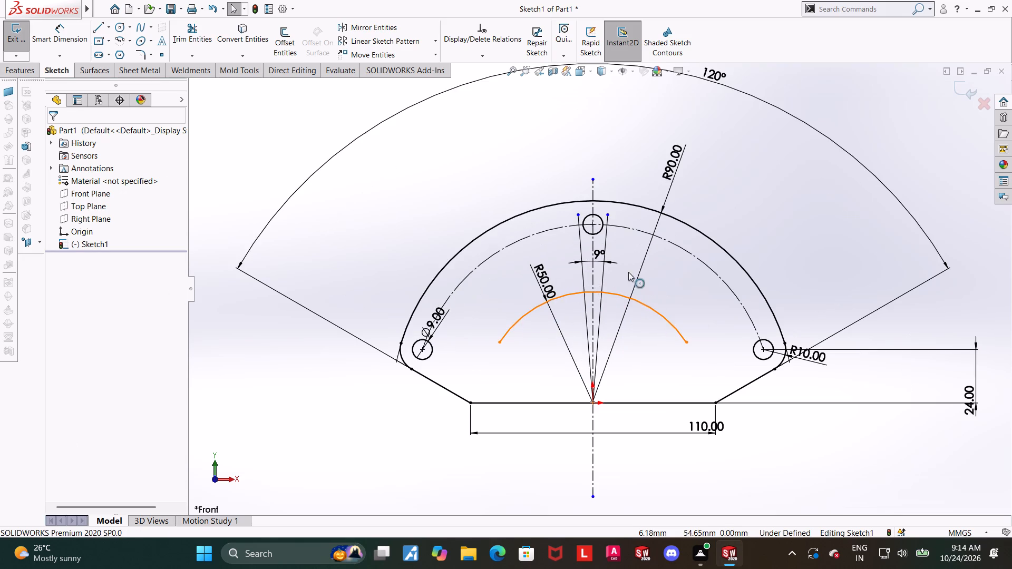
drag(540, 273, 556, 329)
key(Escape)
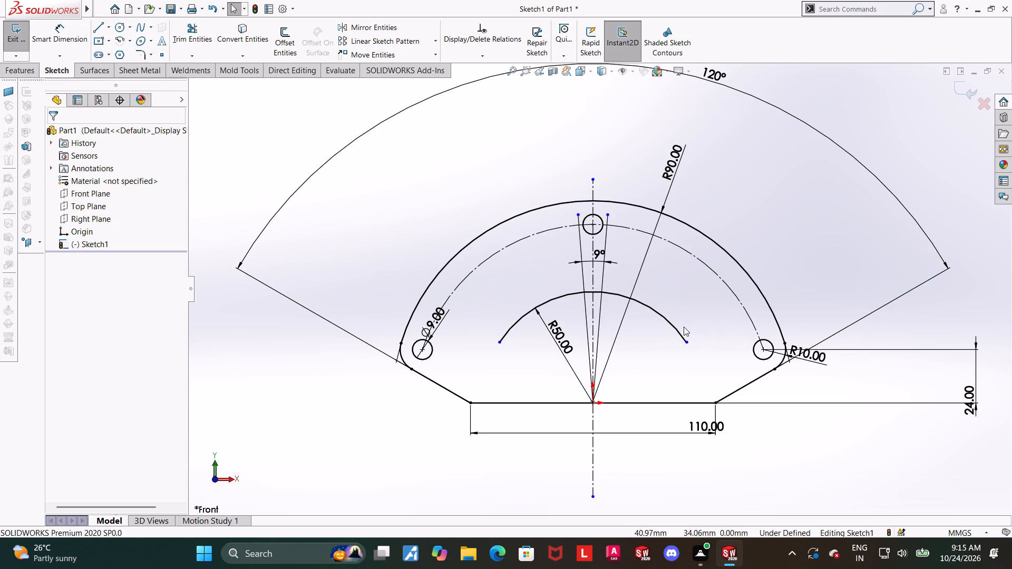
Sketch a line about 34 mm long from the inner arc's right endpoint, sloping outward to just past the construction arc.
scroll(684, 327, down, 2)
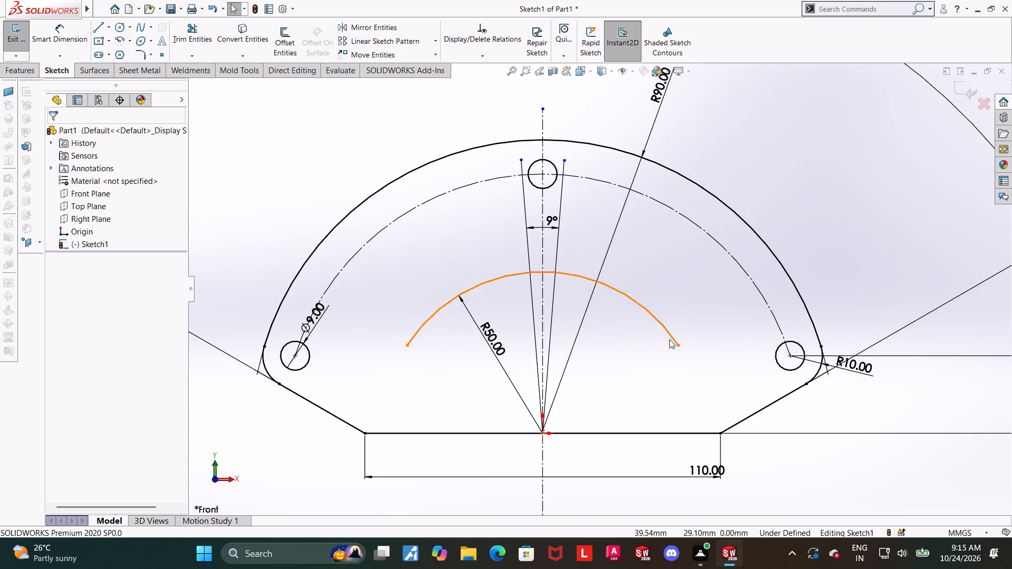
scroll(702, 335, up, 1)
scroll(725, 329, down, 1)
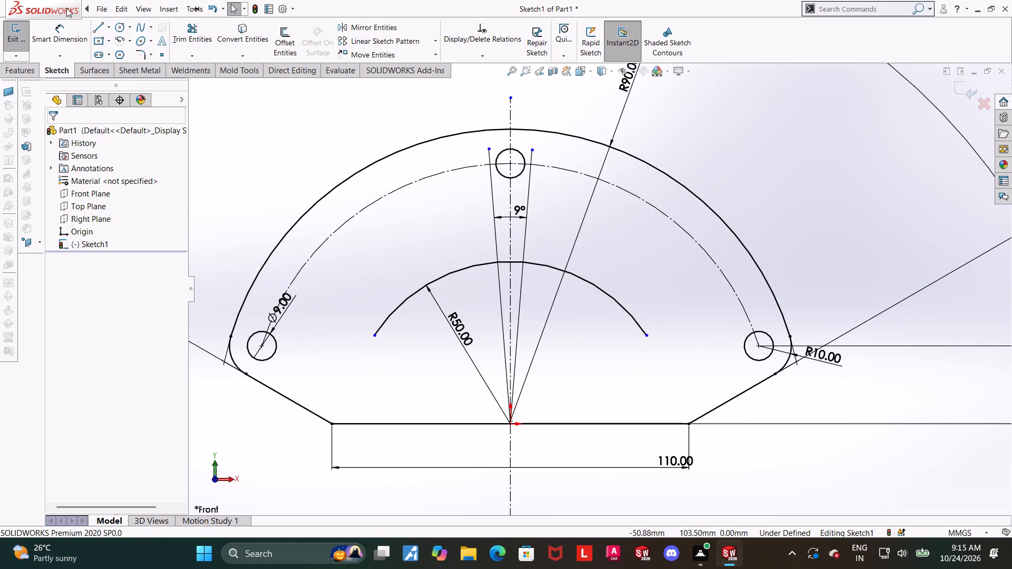
click(96, 27)
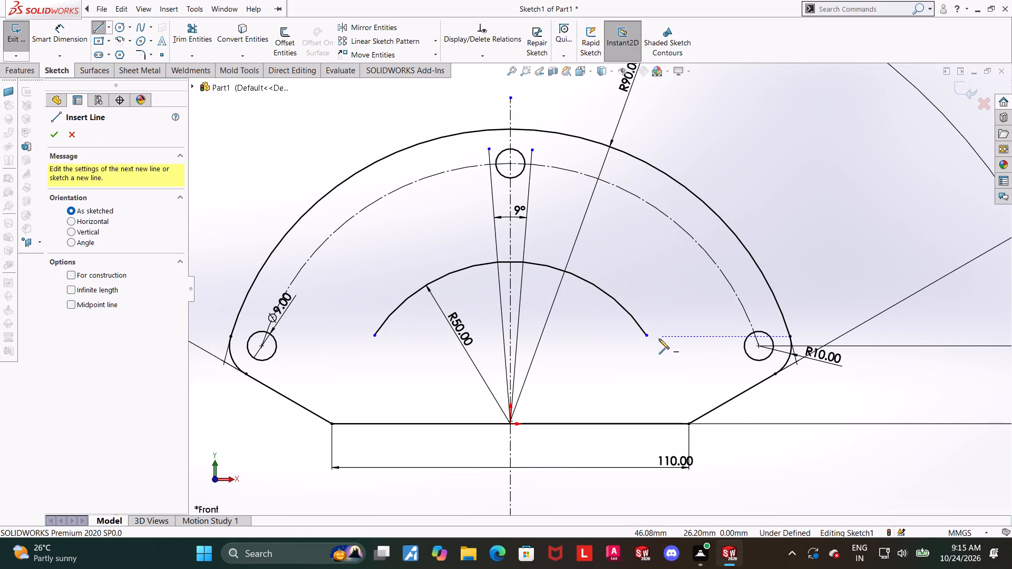
click(647, 338)
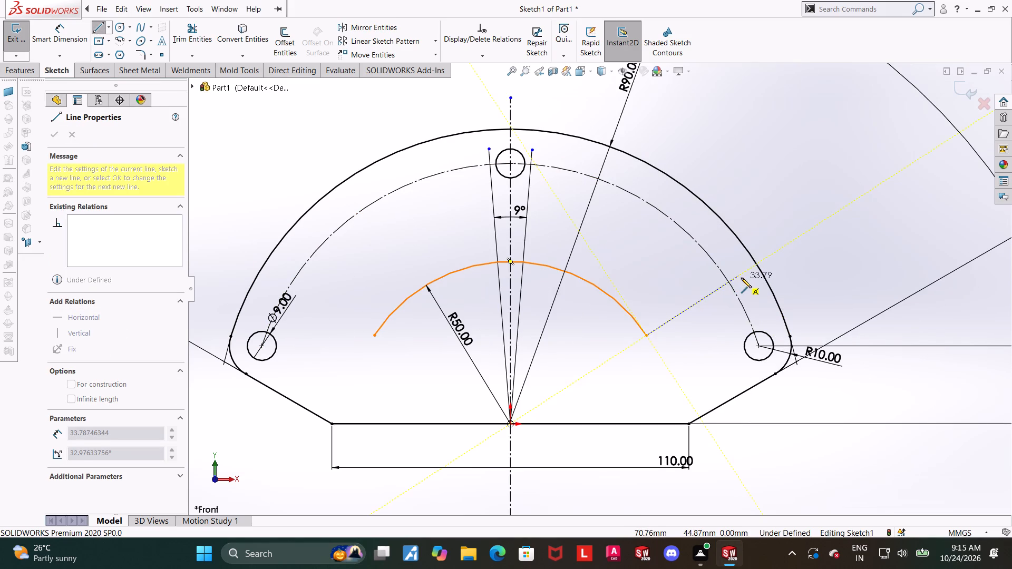
click(741, 278)
key(Escape)
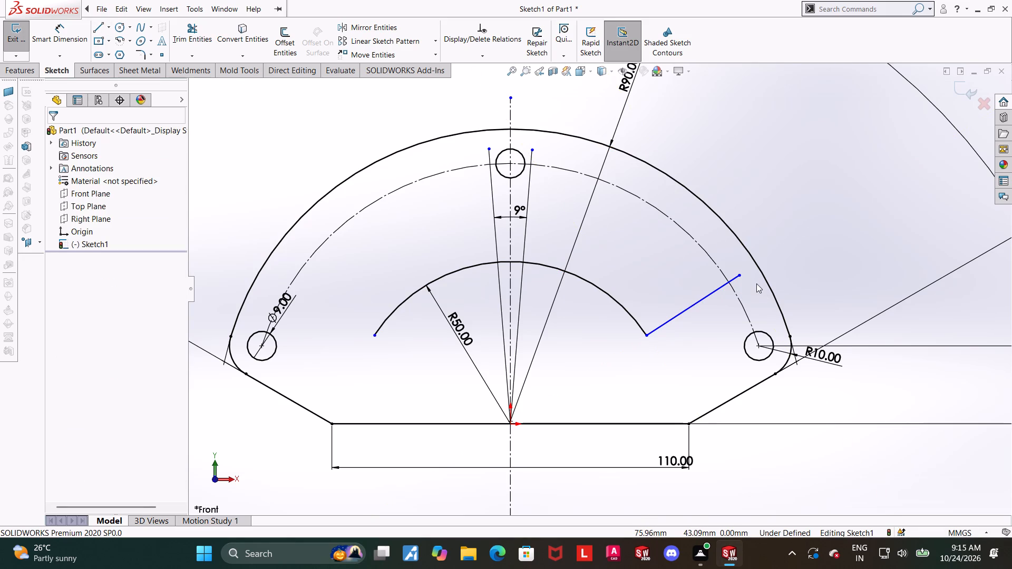
Make the new line parallel to the profile's lower-right slanted edge.
scroll(756, 283, up, 1)
scroll(728, 268, down, 2)
key(Escape)
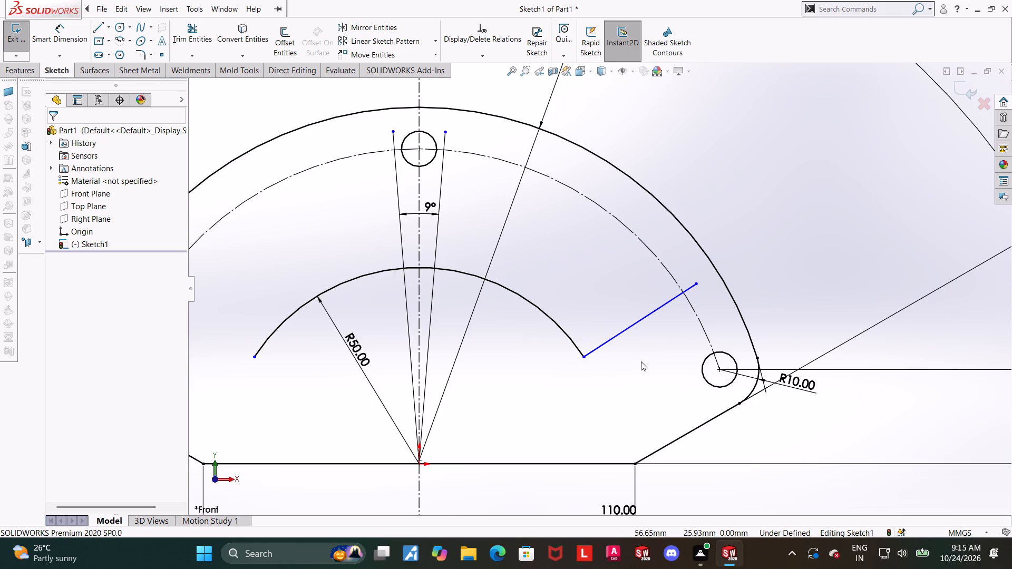
ctrl+click(713, 418)
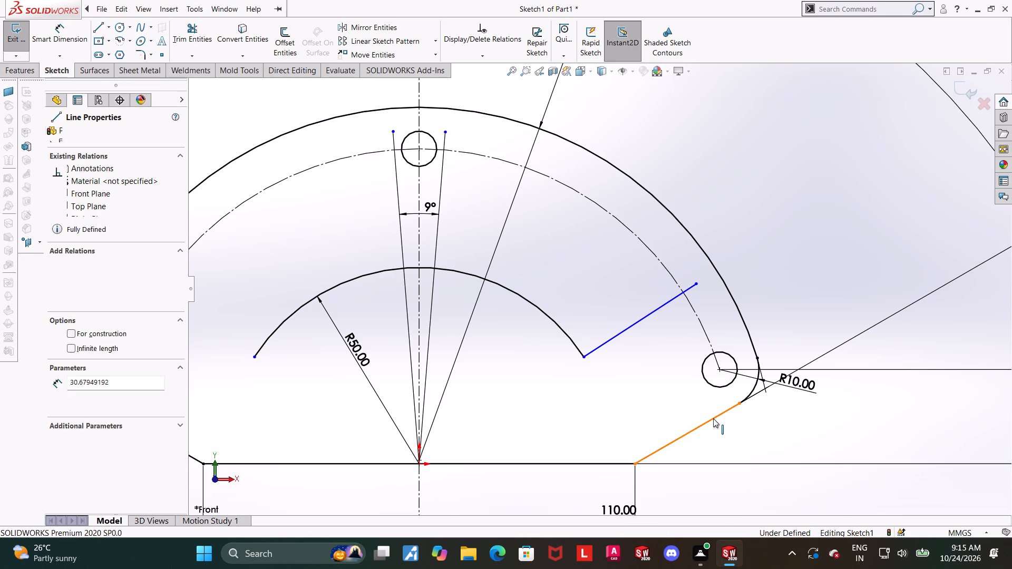
ctrl+click(622, 335)
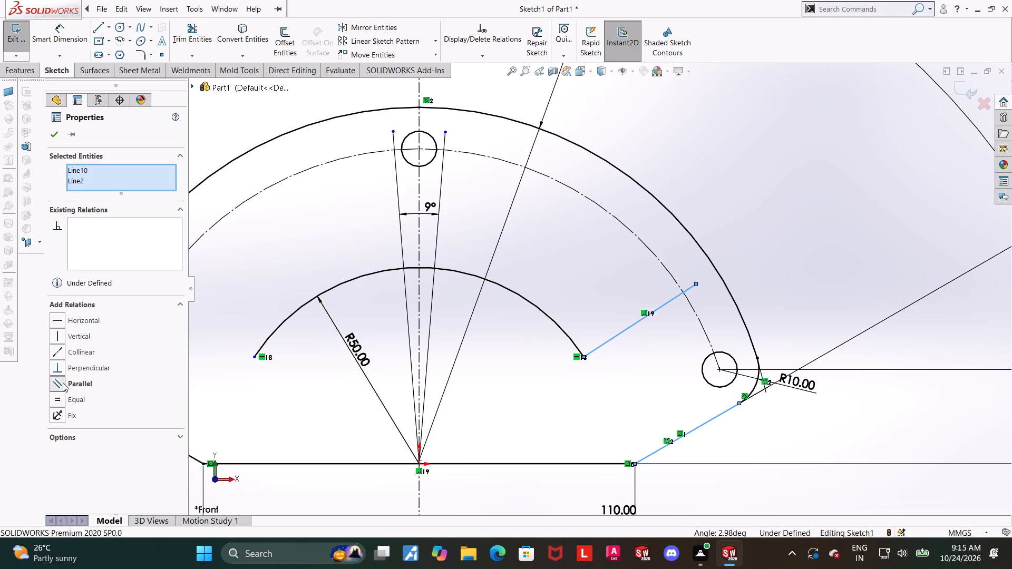
click(63, 382)
click(797, 475)
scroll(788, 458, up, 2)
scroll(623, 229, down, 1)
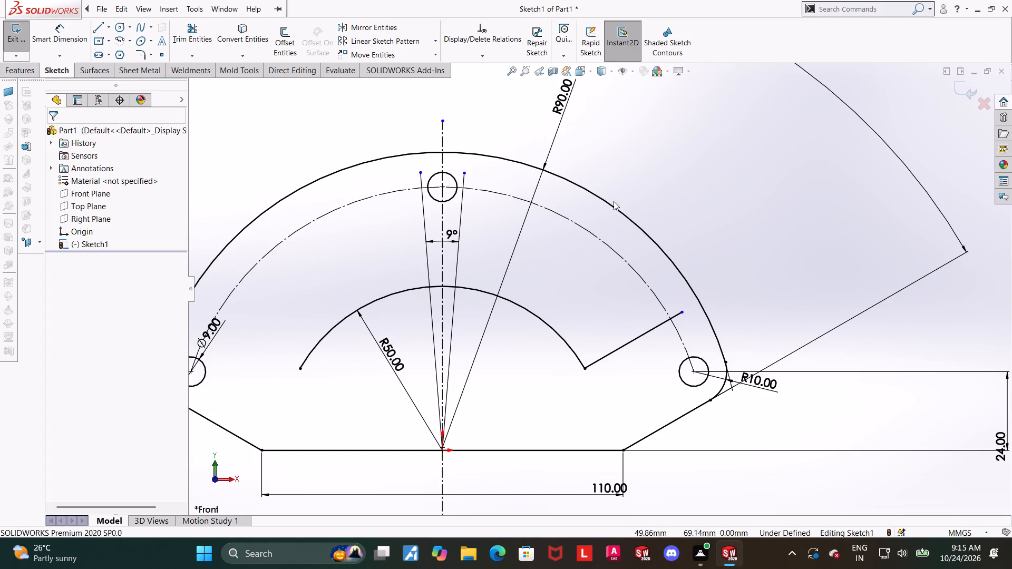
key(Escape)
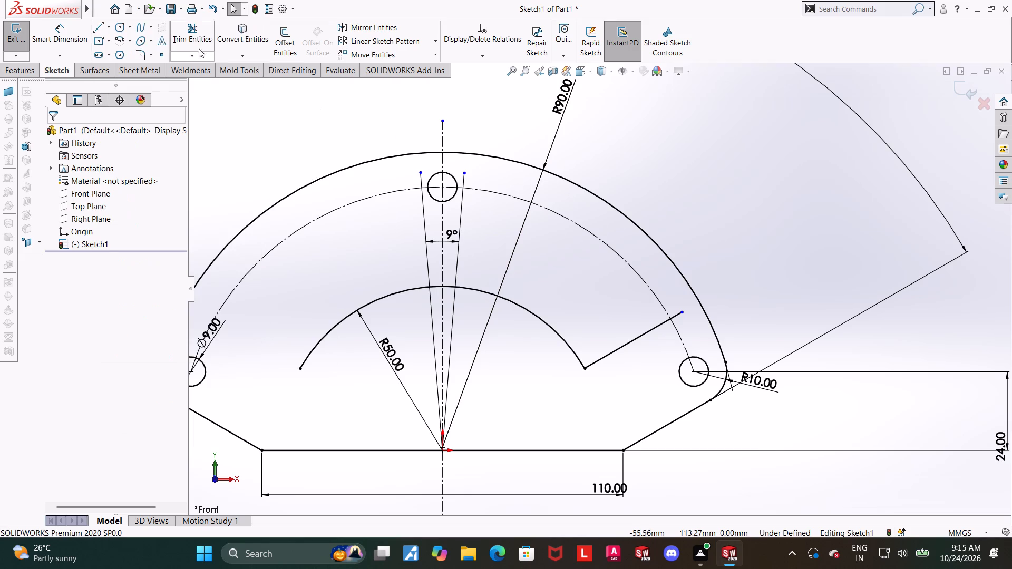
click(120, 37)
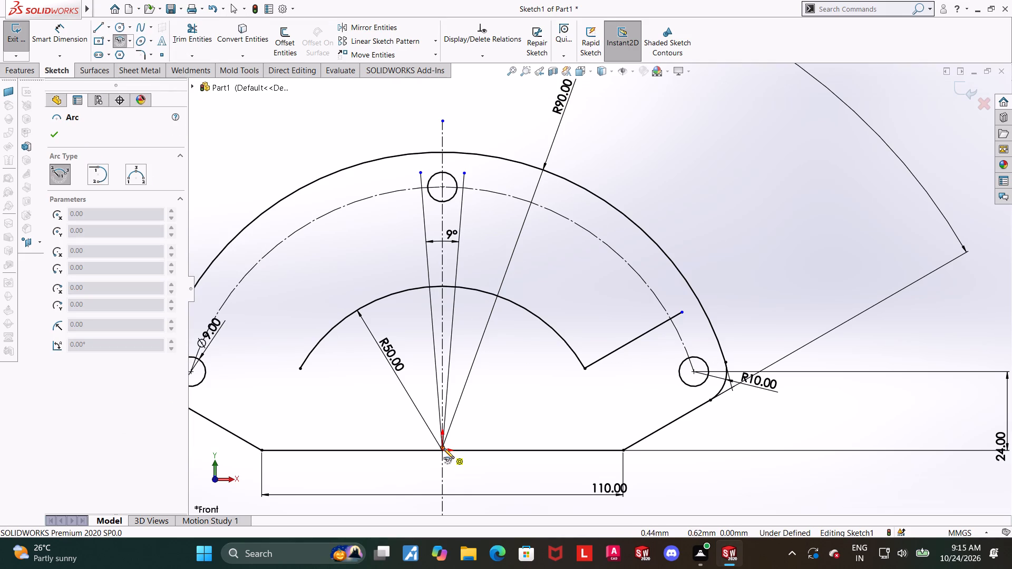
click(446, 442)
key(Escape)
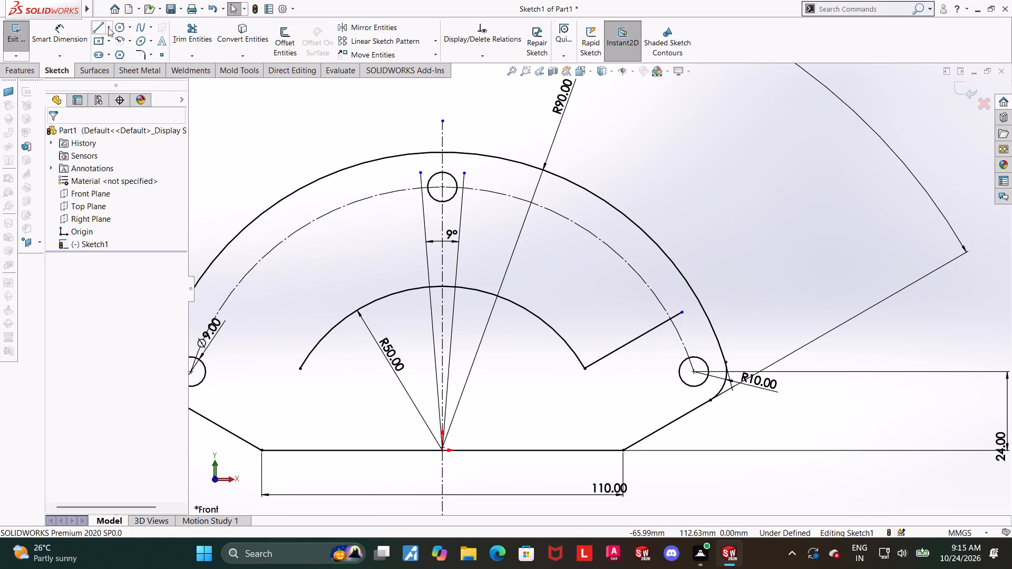
Sketch an origin-centred arc of about 84 mm radius from the slanted line's outer endpoint, sweeping about 114° over to the opposite side.
click(115, 43)
scroll(482, 434, up, 3)
scroll(522, 349, down, 5)
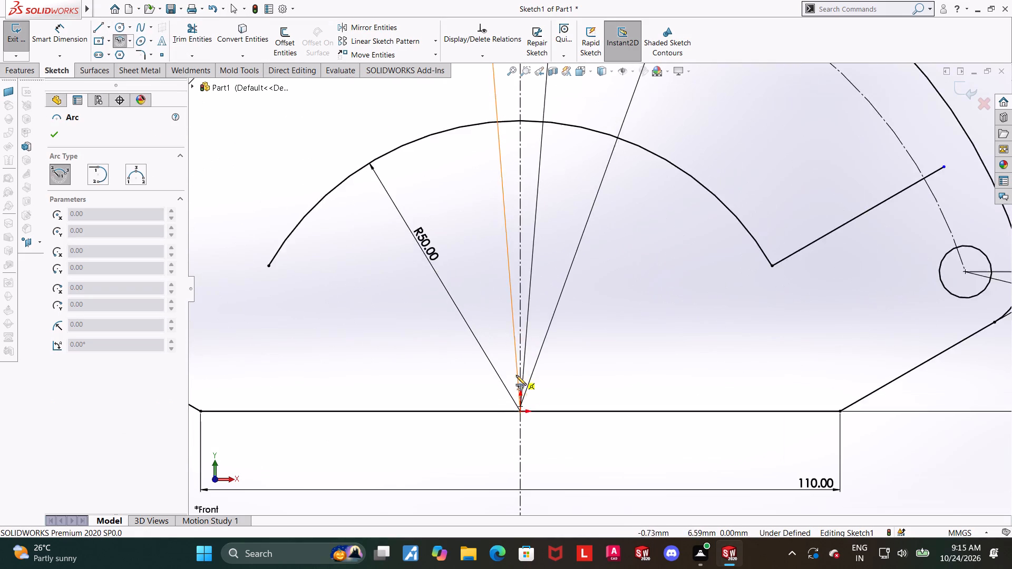
scroll(516, 375, down, 7)
click(544, 389)
scroll(572, 388, down, 6)
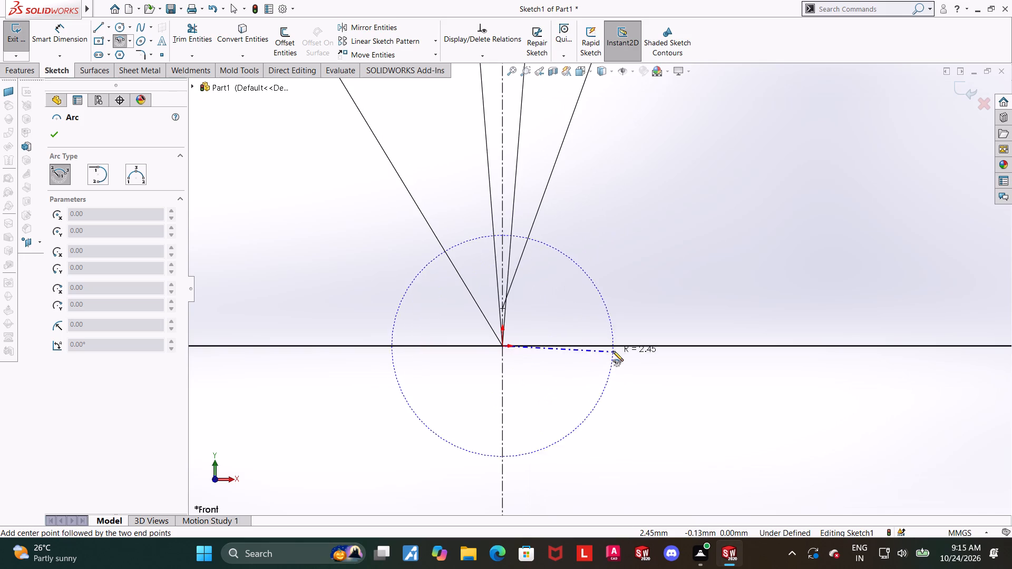
scroll(613, 350, up, 20)
scroll(649, 208, down, 4)
scroll(678, 246, down, 1)
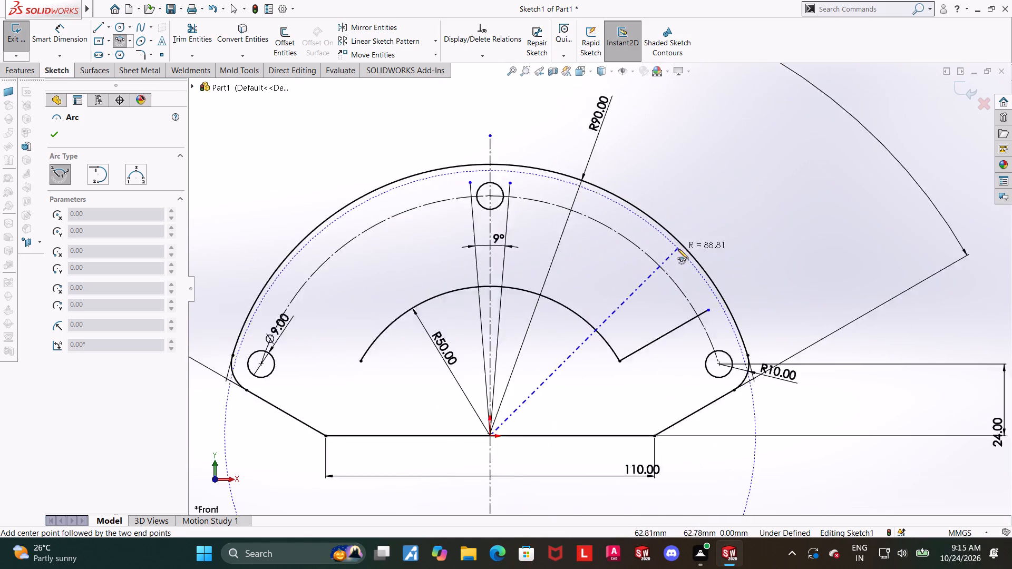
scroll(678, 249, down, 1)
click(711, 325)
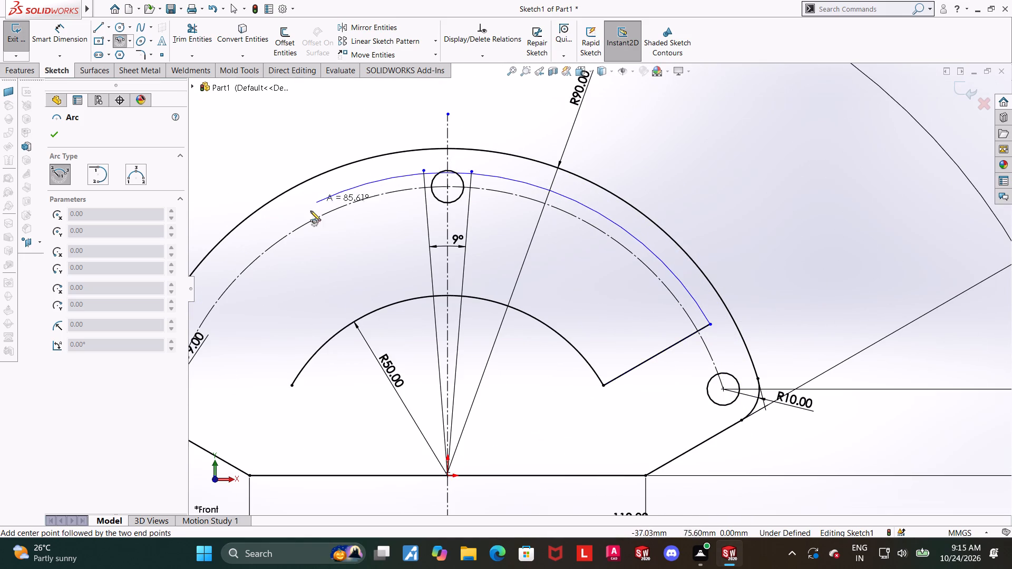
click(207, 299)
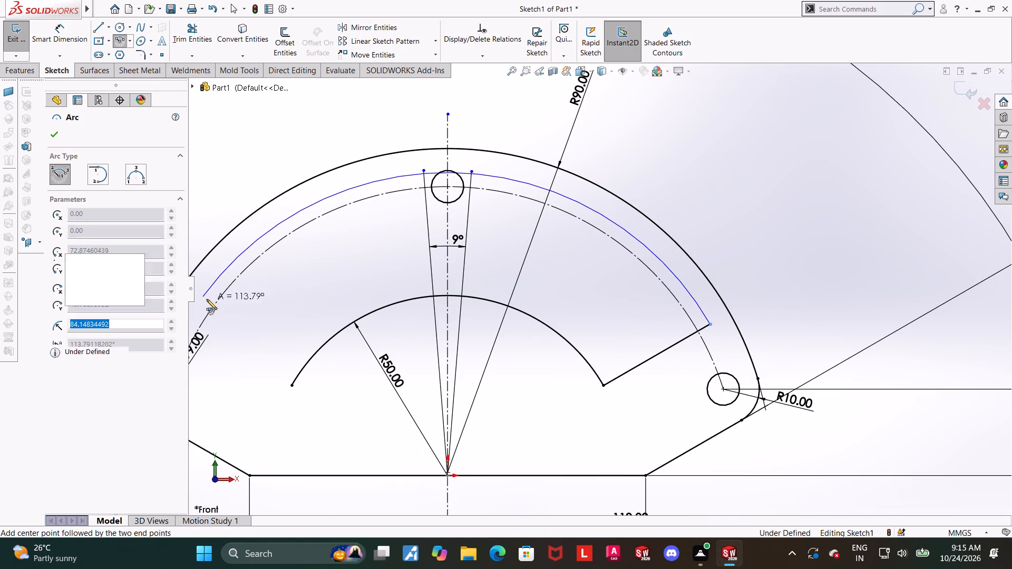
key(Escape)
key(Escape)
Mirror the slanted cutout end line about the vertical centerline.
click(394, 31)
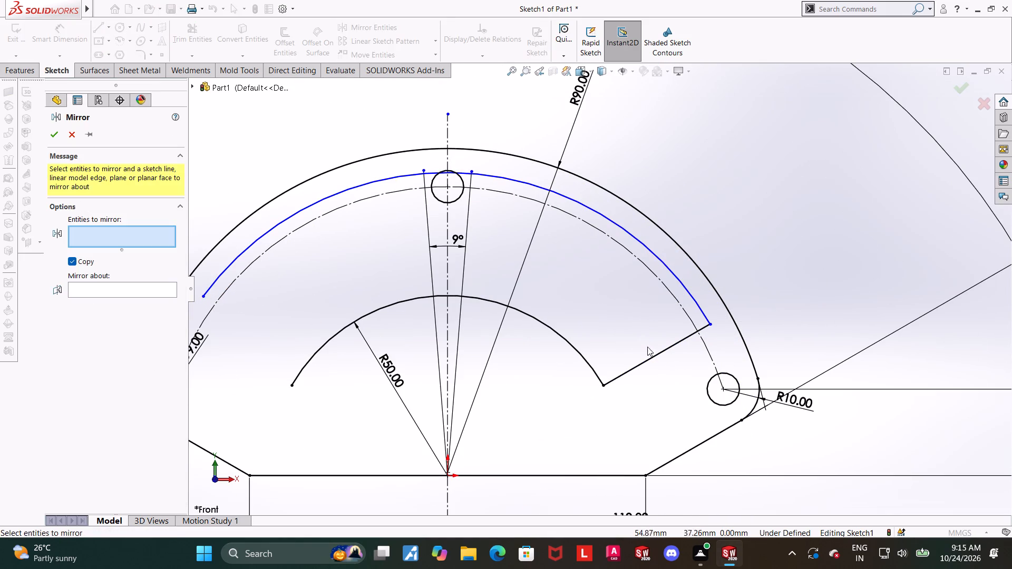
click(651, 355)
double_click(167, 290)
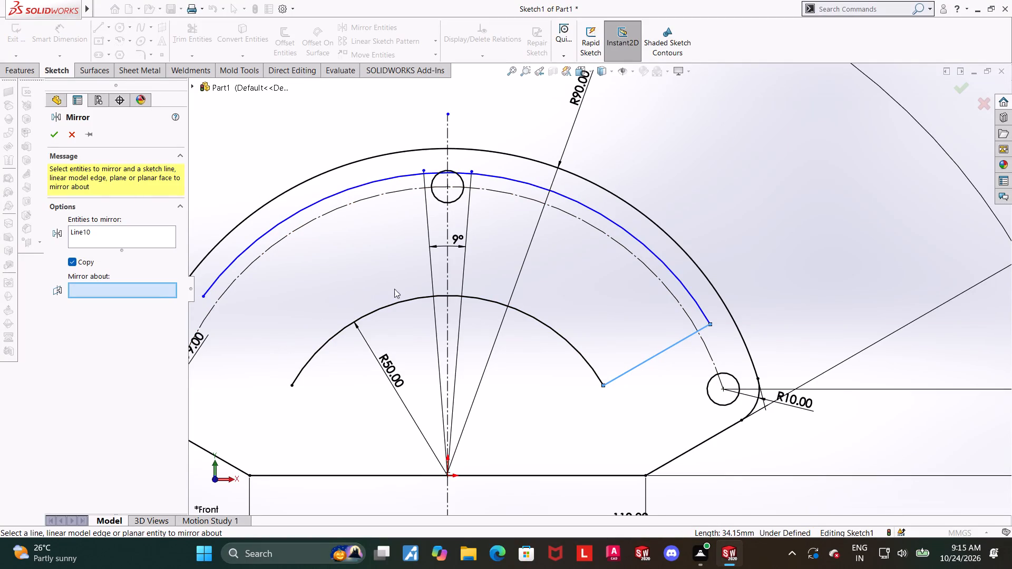
click(451, 274)
click(56, 139)
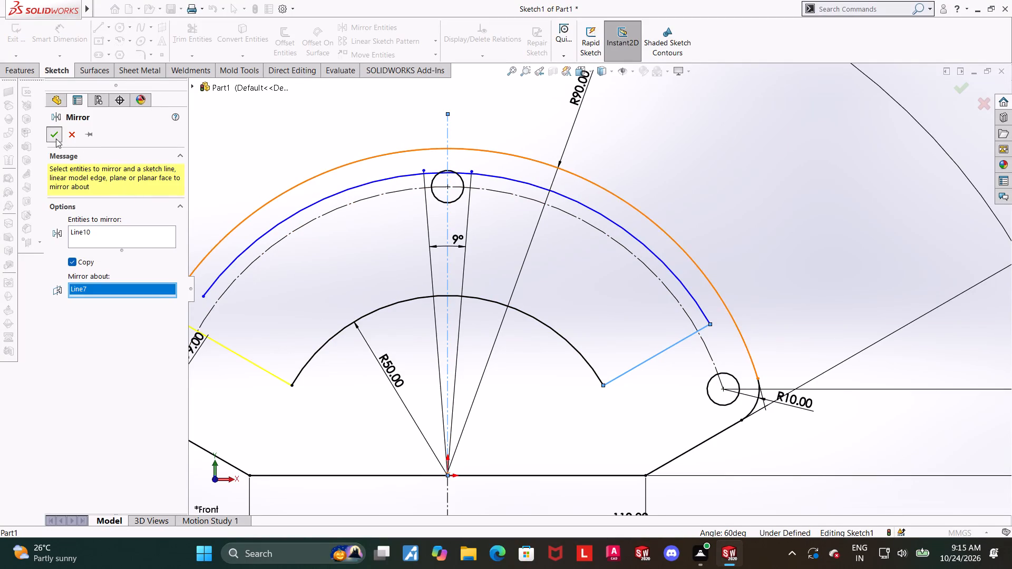
key(Escape)
Merge the free end of the new outer arc with the mirrored line's outer endpoint.
scroll(247, 306, up, 3)
scroll(425, 400, down, 2)
click(342, 460)
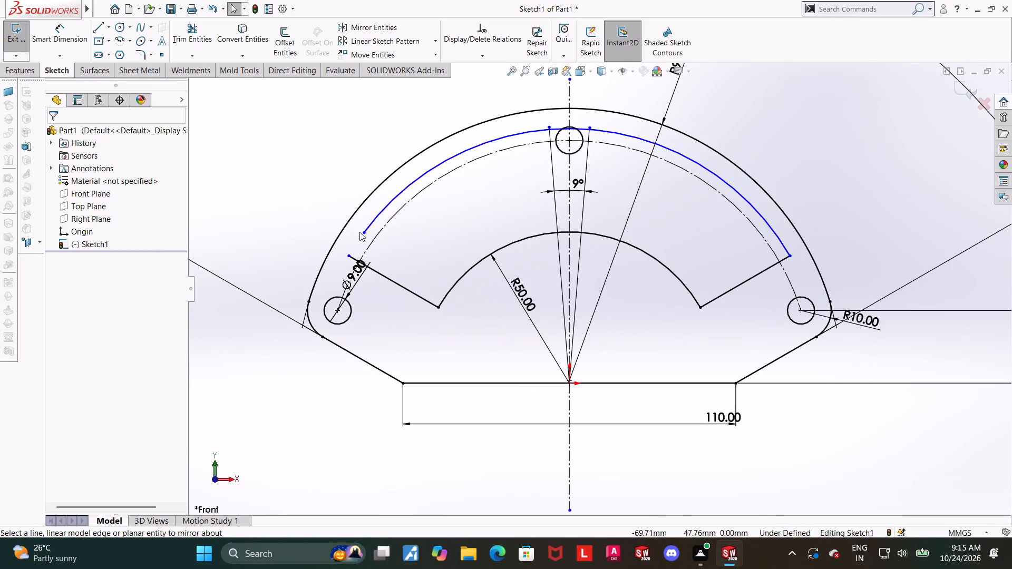
click(365, 232)
ctrl+click(350, 256)
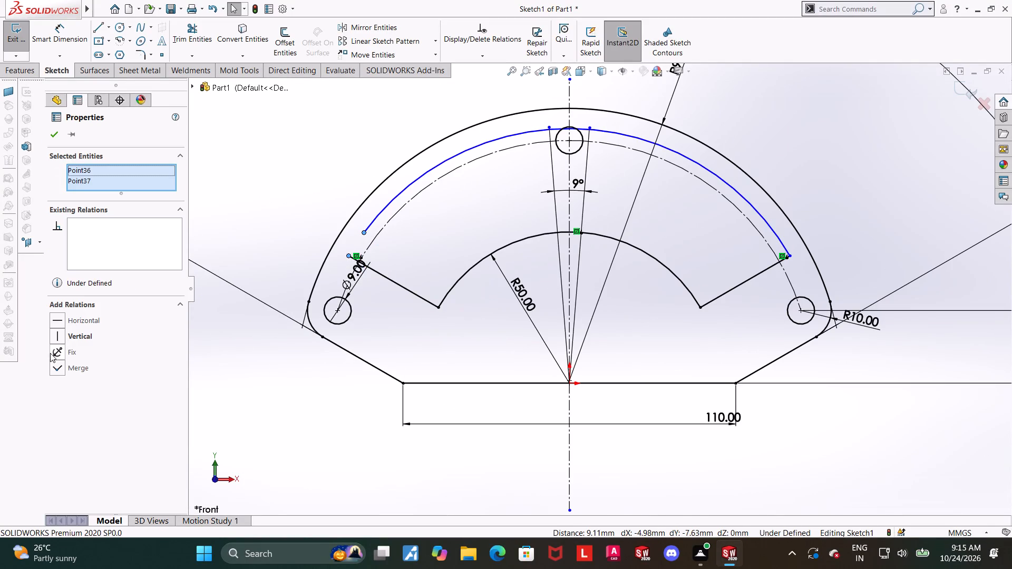
click(61, 366)
click(232, 453)
Dimension the gap between the R50 arc and the outer cutout arc as 32 mm.
scroll(504, 357, up, 3)
scroll(701, 261, down, 3)
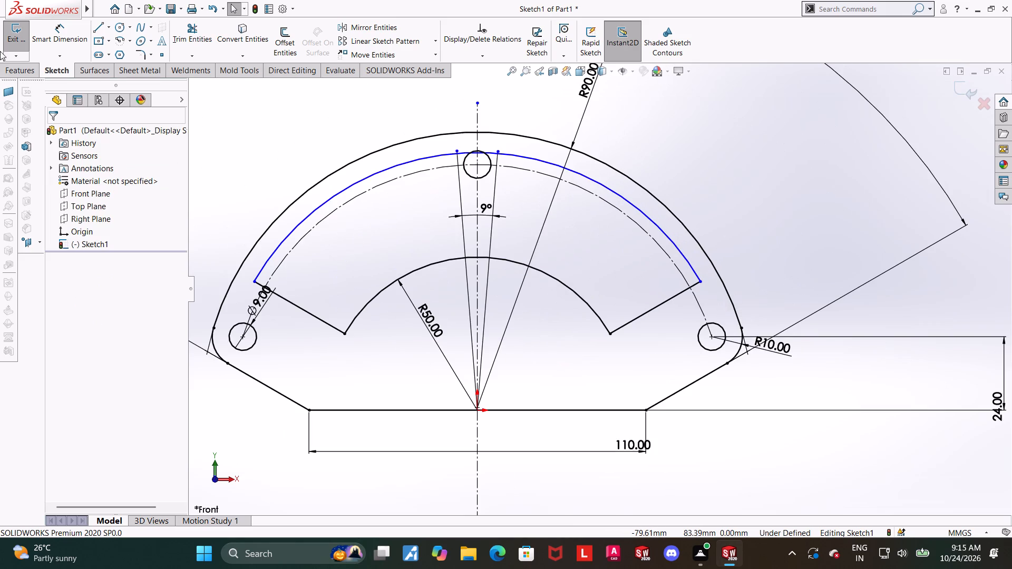
click(61, 42)
click(588, 301)
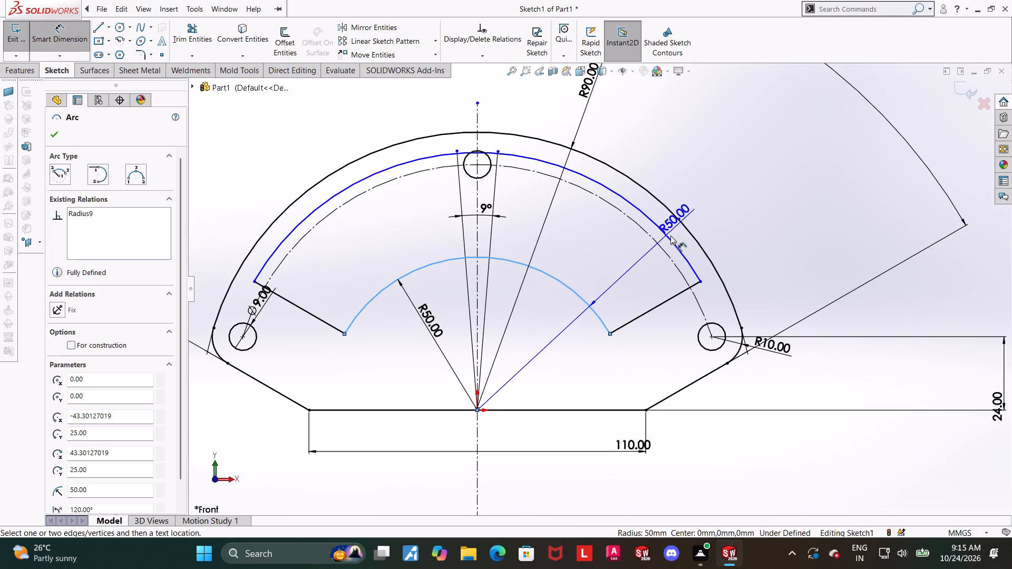
click(671, 240)
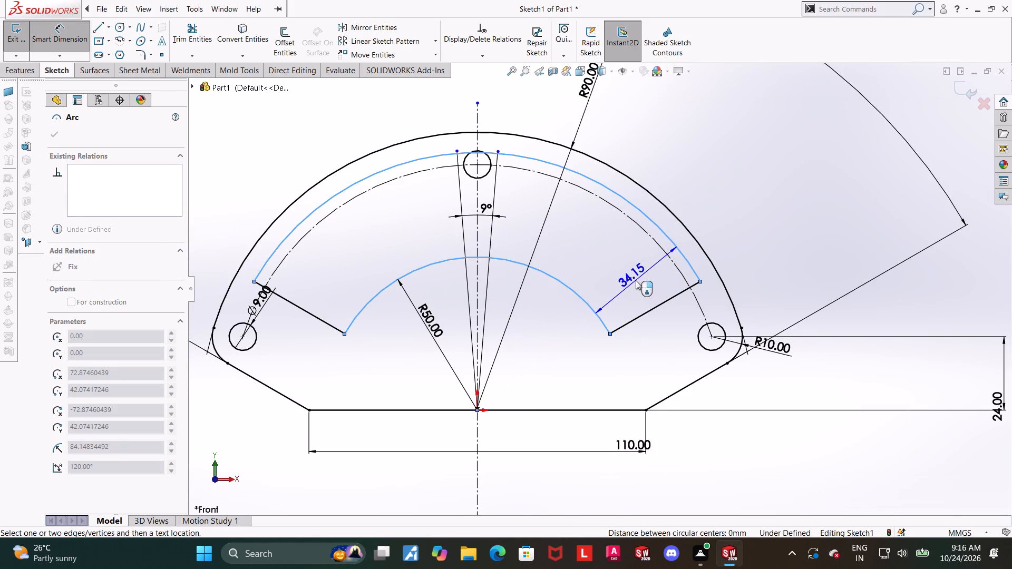
click(636, 280)
text(32)
key(Return)
key(Escape)
key(Escape)
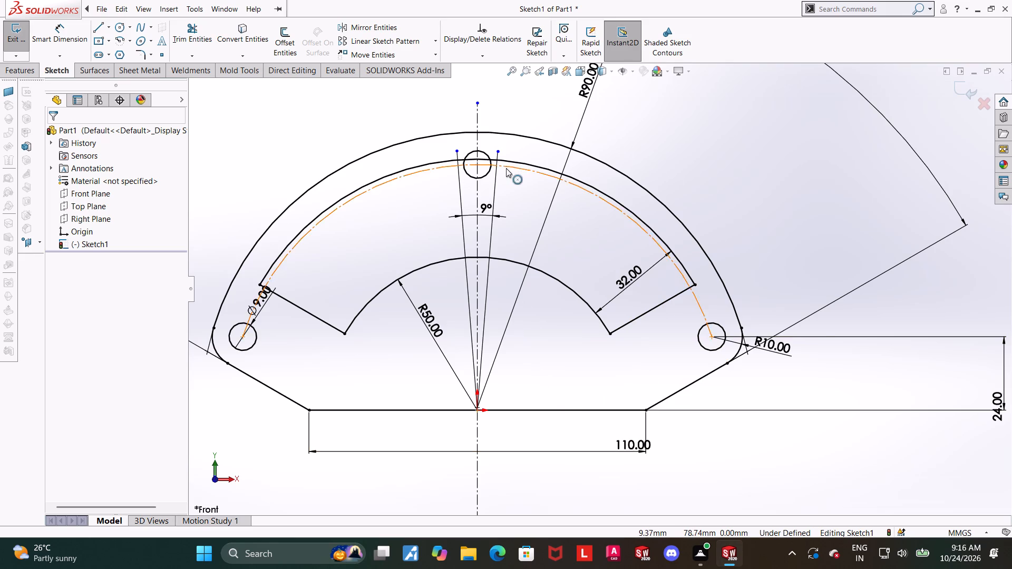
Trim the two 9° lines below the R50 arc and above the outer cutout arc.
scroll(506, 168, down, 4)
scroll(566, 342, up, 2)
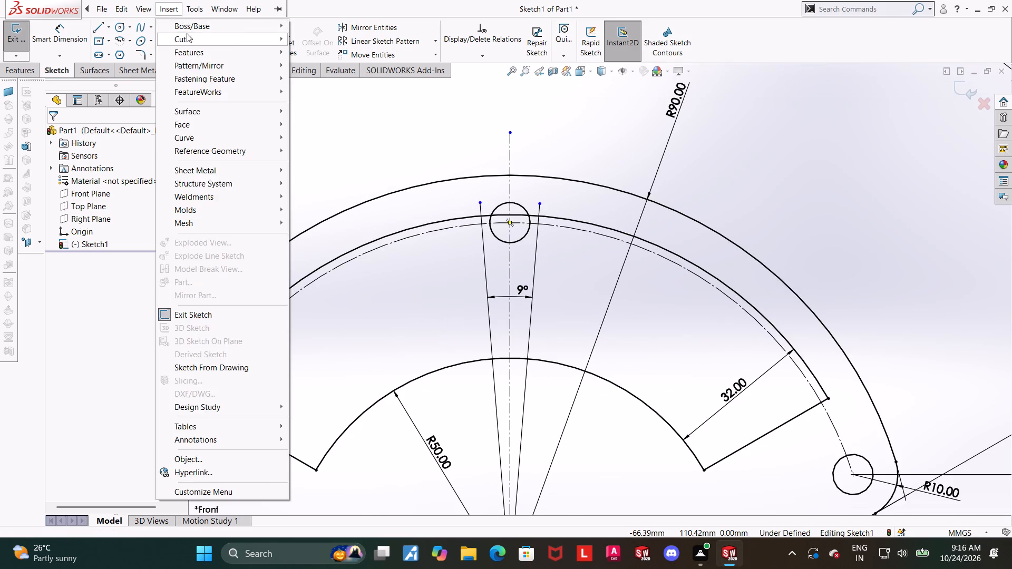
key(Escape)
click(196, 23)
drag(539, 385, 522, 376)
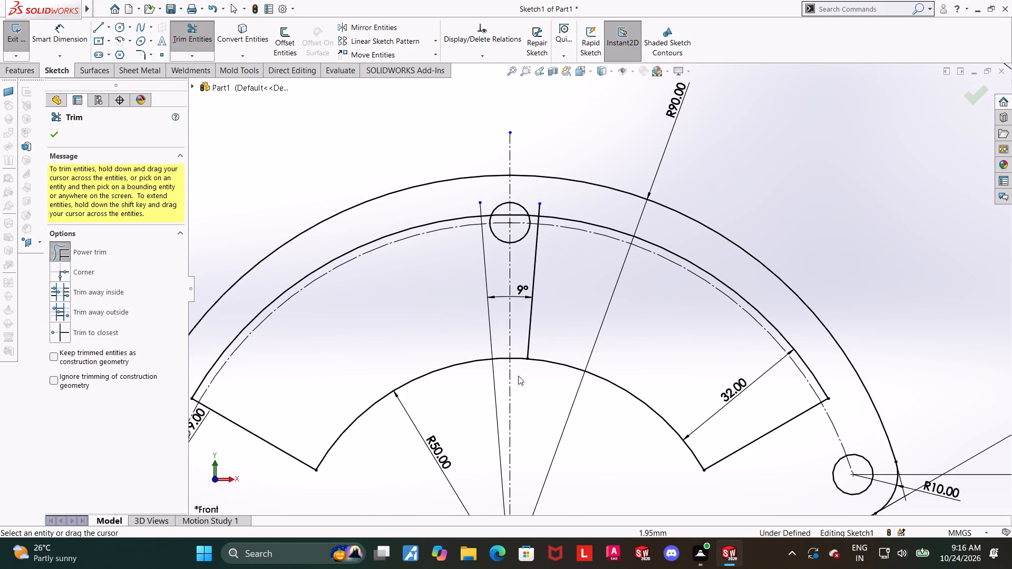
drag(503, 374, 484, 370)
scroll(492, 198, down, 2)
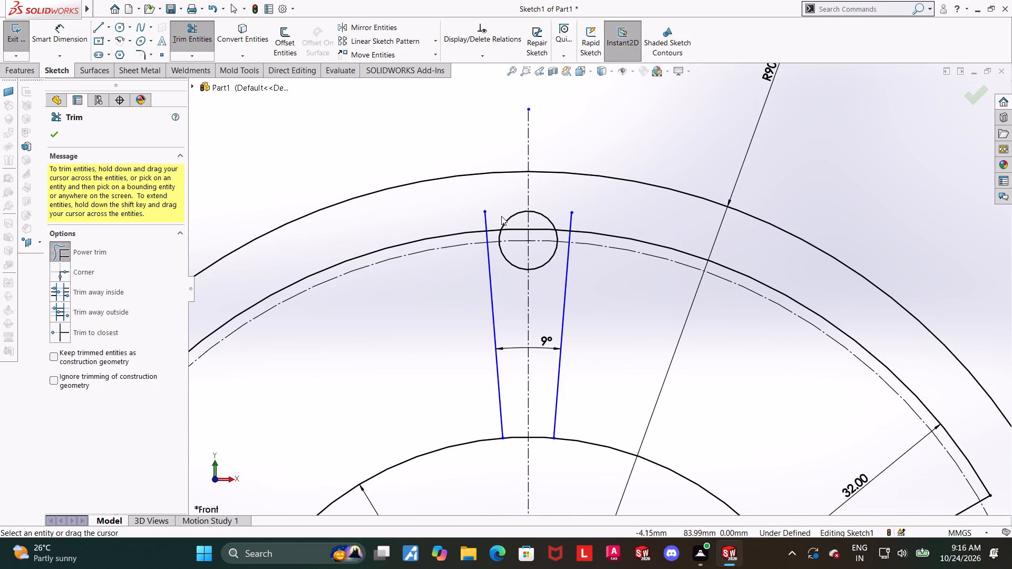
drag(499, 217, 466, 217)
drag(583, 219, 566, 215)
Trim away the portions of the outer and inner cutout arcs lying between the two 9° lines.
scroll(495, 233, down, 6)
drag(544, 266, 525, 197)
drag(591, 265, 590, 231)
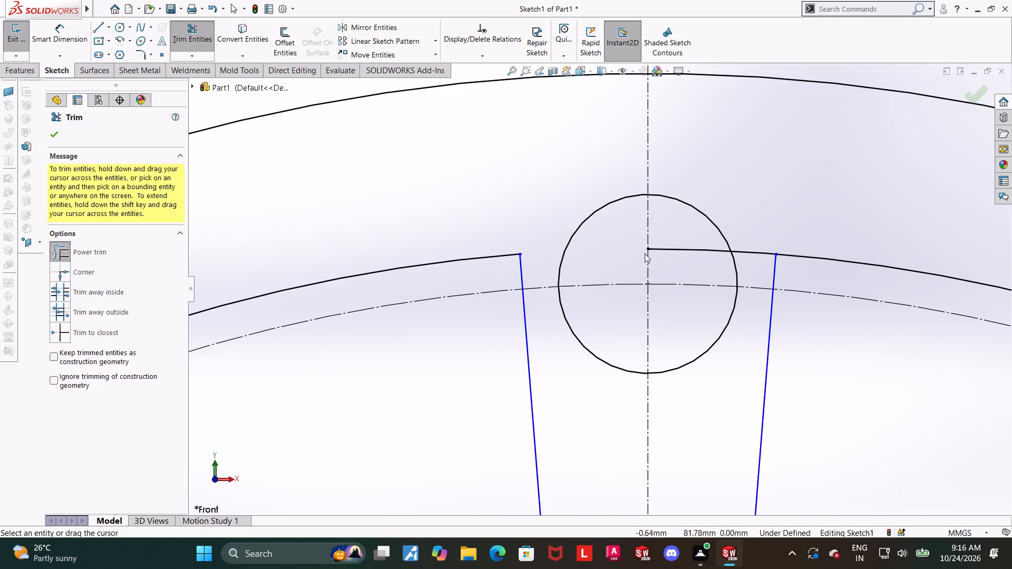
drag(684, 263, 677, 222)
drag(762, 262, 755, 199)
scroll(757, 195, up, 6)
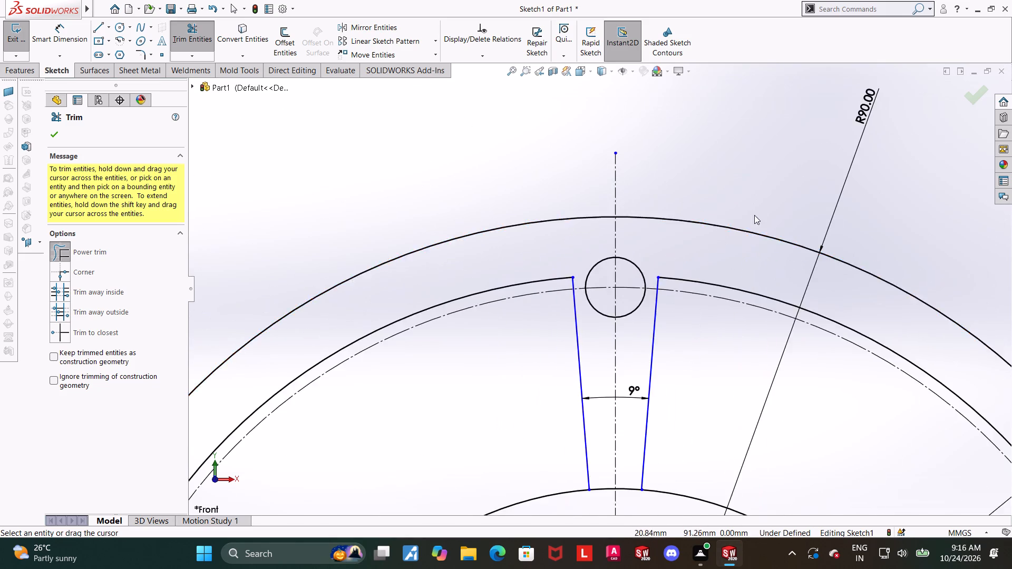
scroll(700, 338, up, 4)
scroll(669, 382, down, 5)
drag(537, 384, 533, 340)
drag(579, 381, 574, 331)
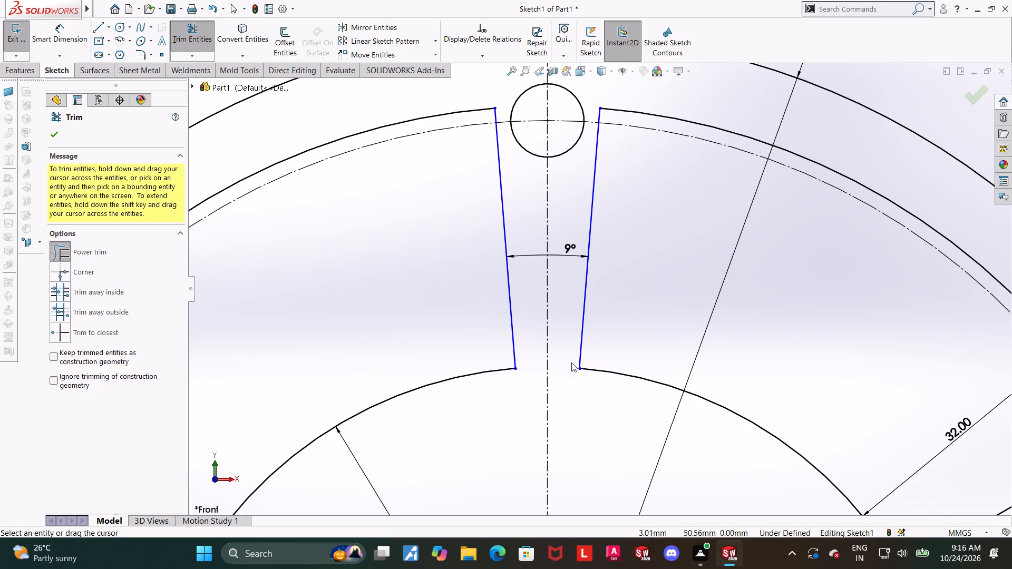
key(Escape)
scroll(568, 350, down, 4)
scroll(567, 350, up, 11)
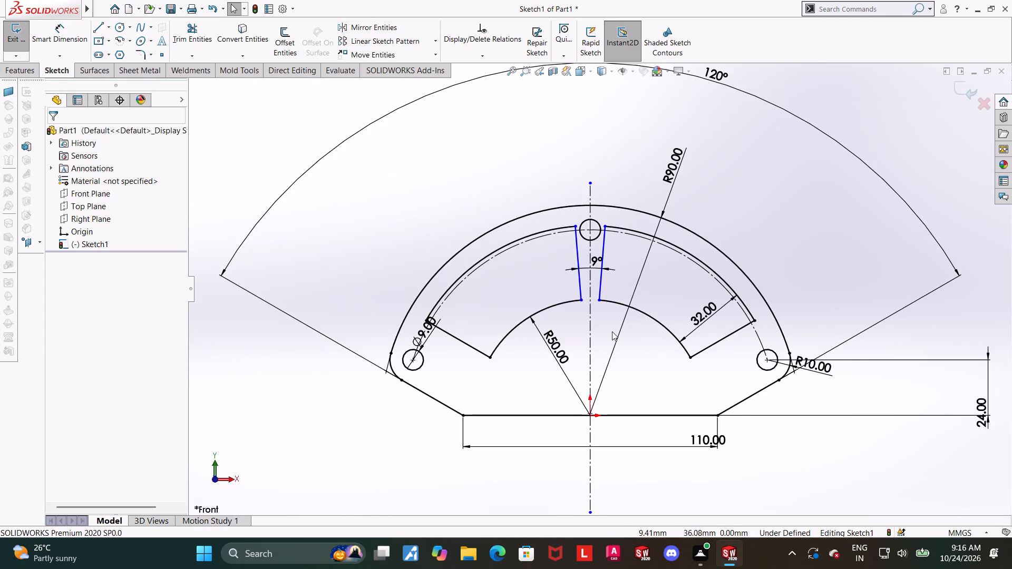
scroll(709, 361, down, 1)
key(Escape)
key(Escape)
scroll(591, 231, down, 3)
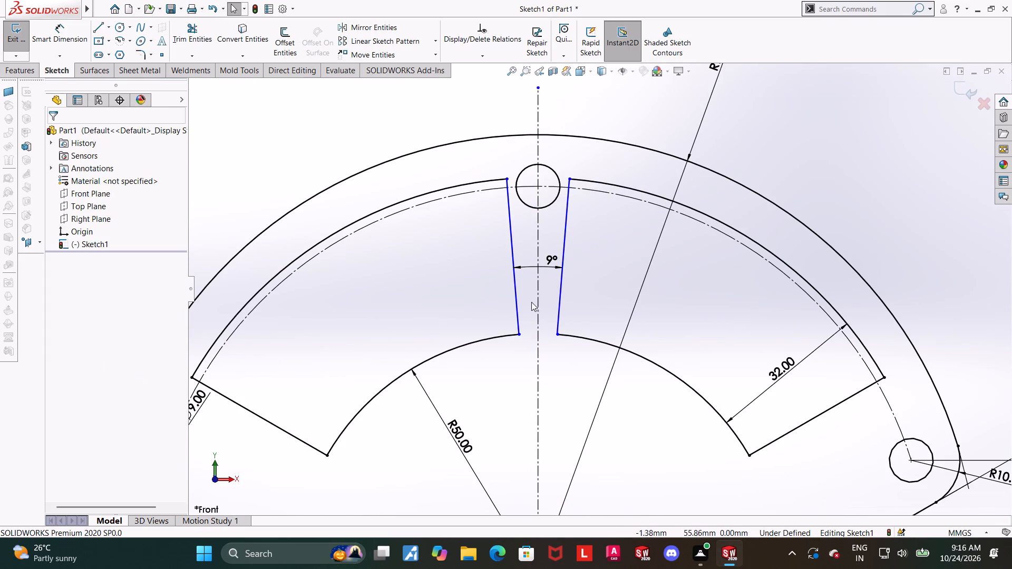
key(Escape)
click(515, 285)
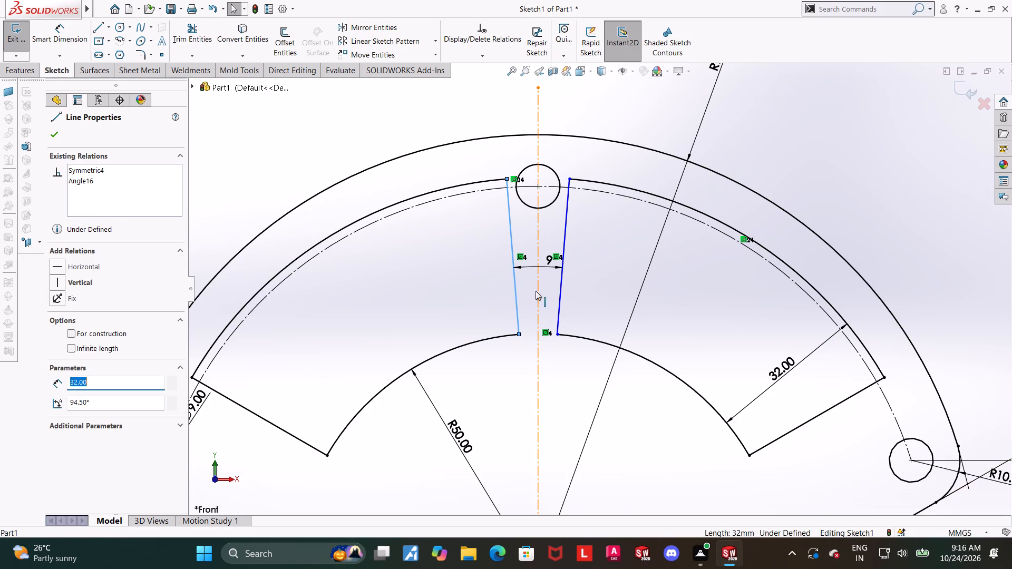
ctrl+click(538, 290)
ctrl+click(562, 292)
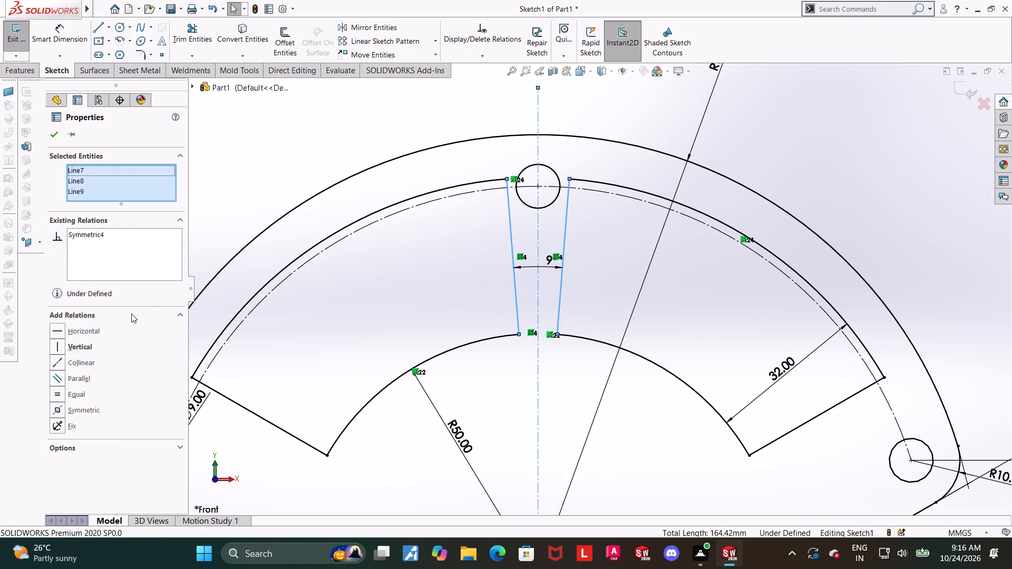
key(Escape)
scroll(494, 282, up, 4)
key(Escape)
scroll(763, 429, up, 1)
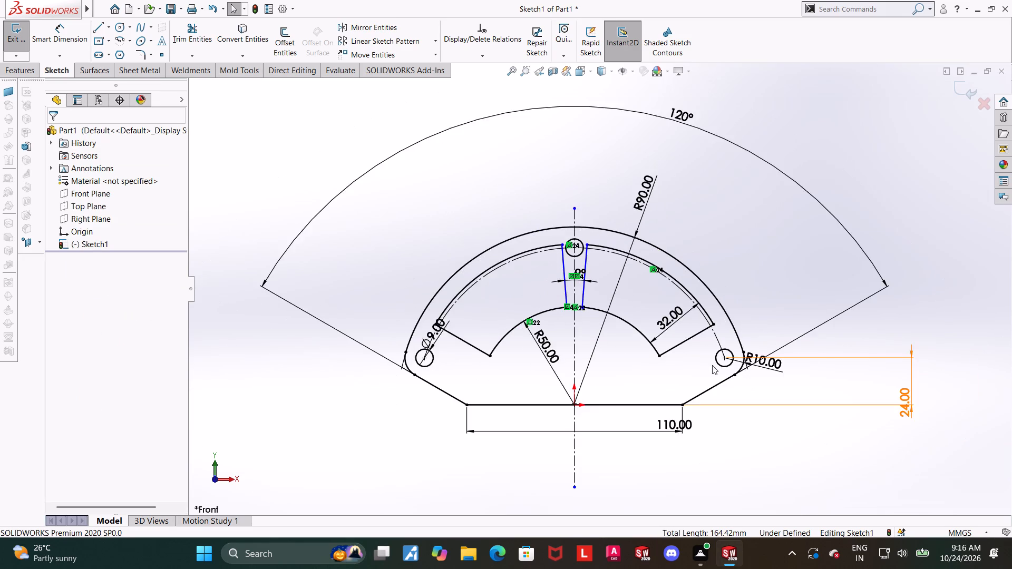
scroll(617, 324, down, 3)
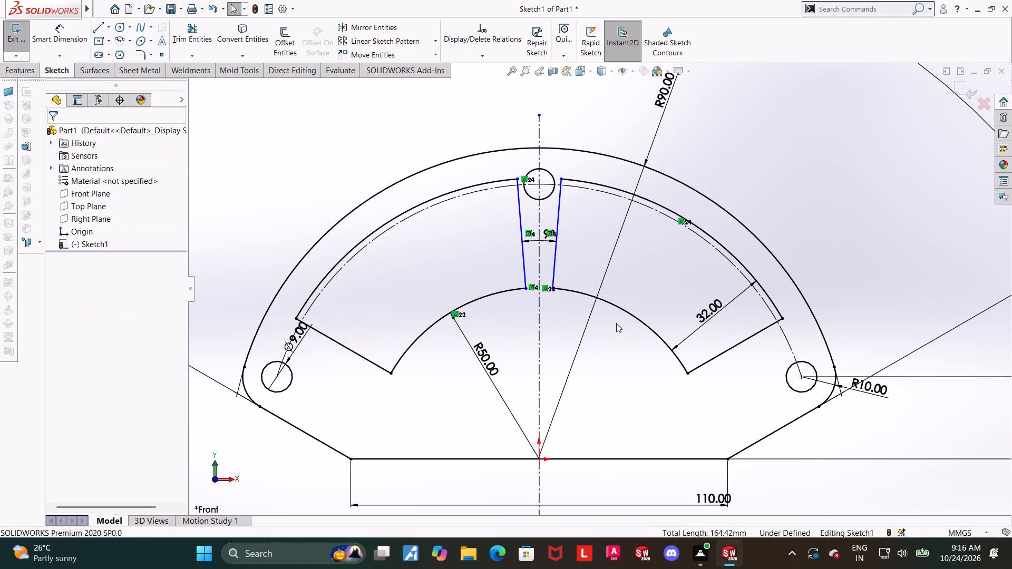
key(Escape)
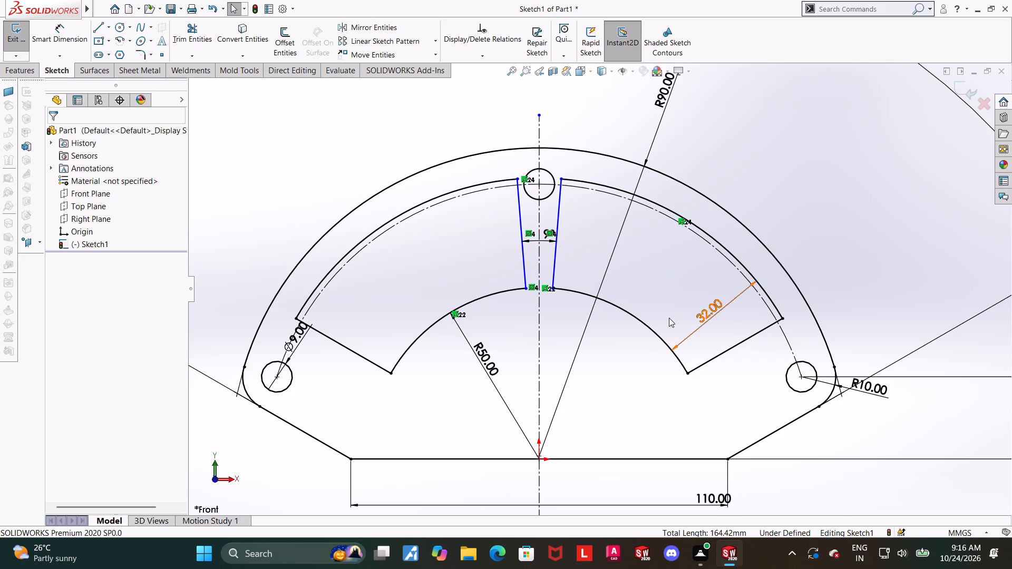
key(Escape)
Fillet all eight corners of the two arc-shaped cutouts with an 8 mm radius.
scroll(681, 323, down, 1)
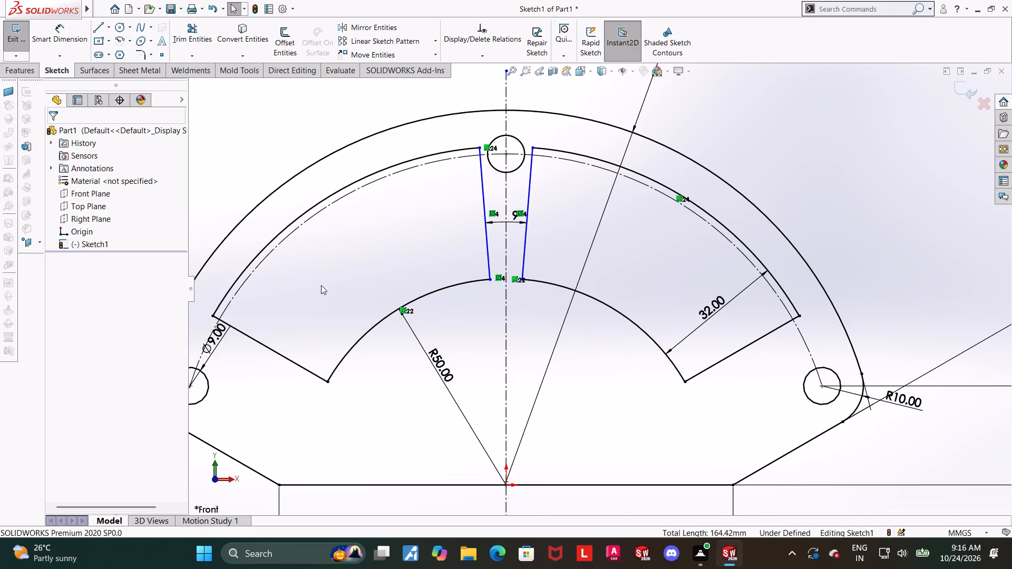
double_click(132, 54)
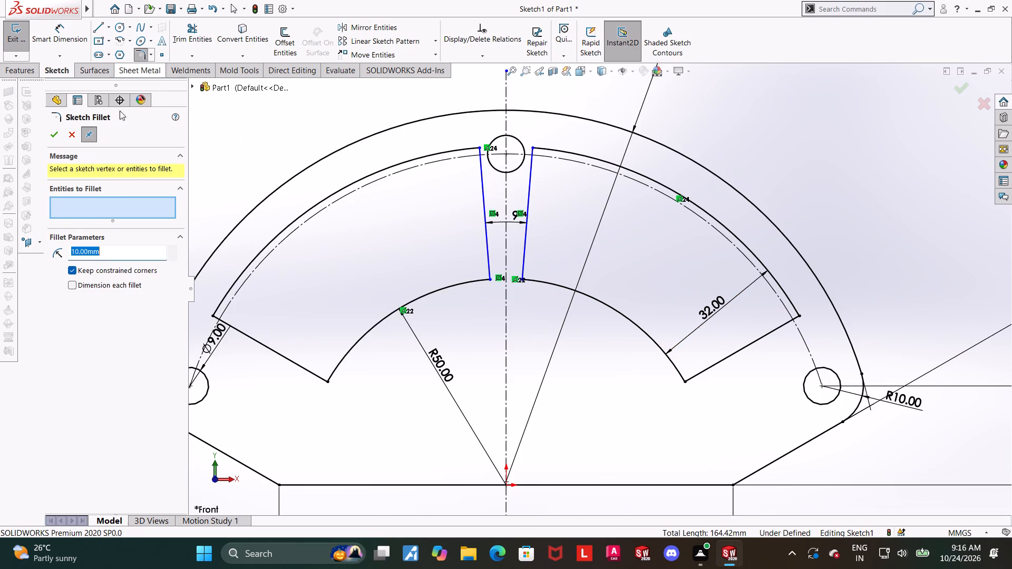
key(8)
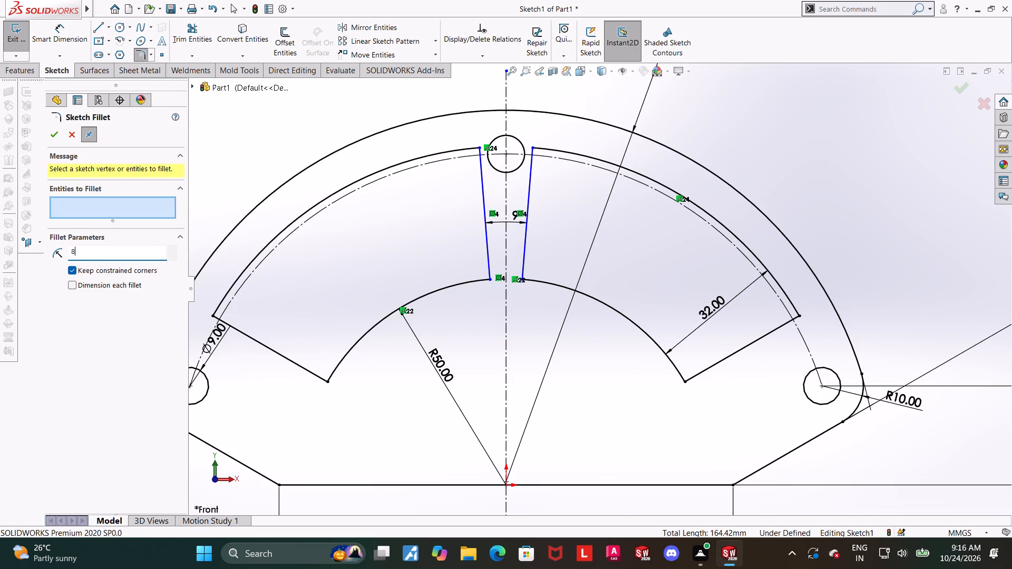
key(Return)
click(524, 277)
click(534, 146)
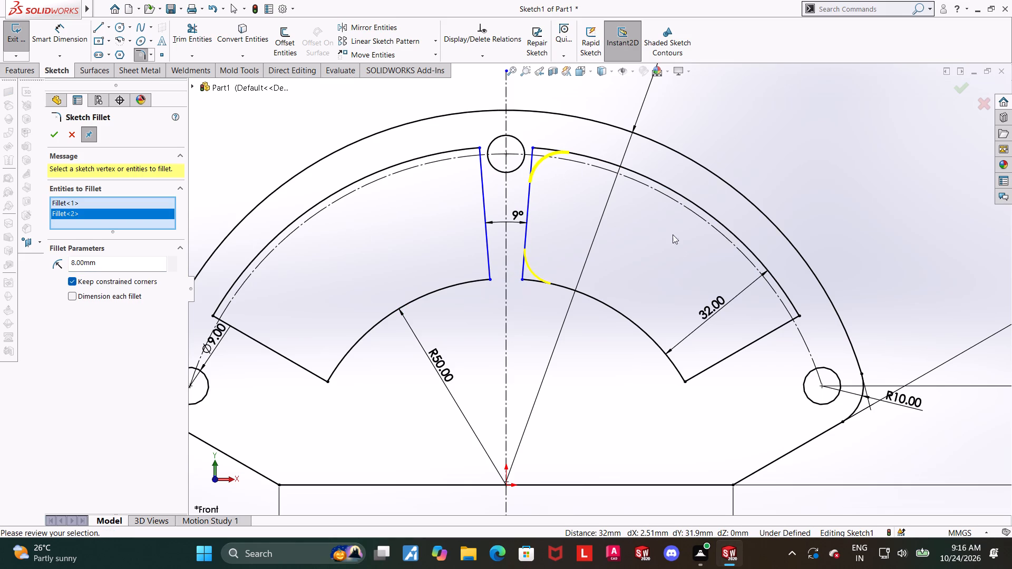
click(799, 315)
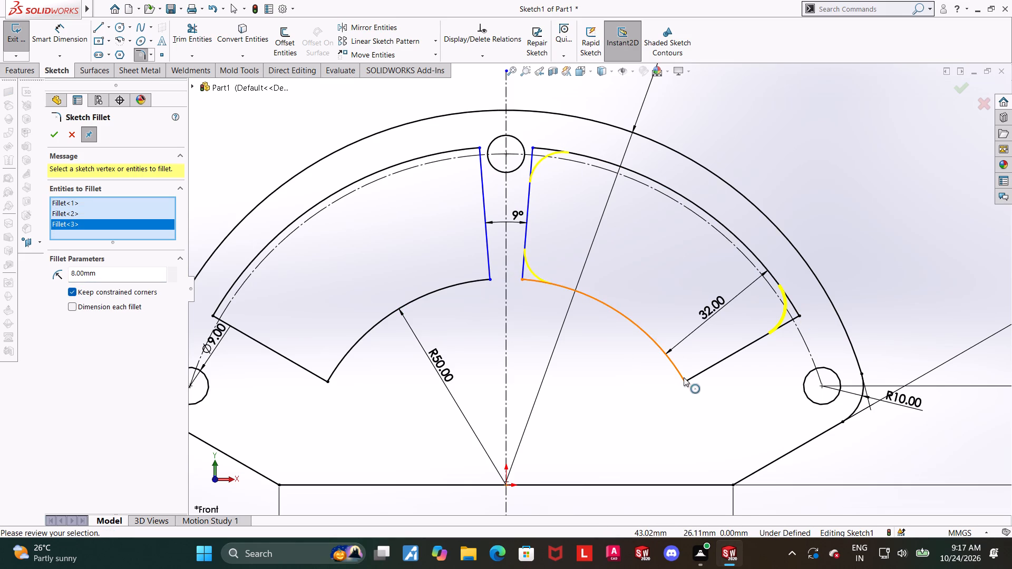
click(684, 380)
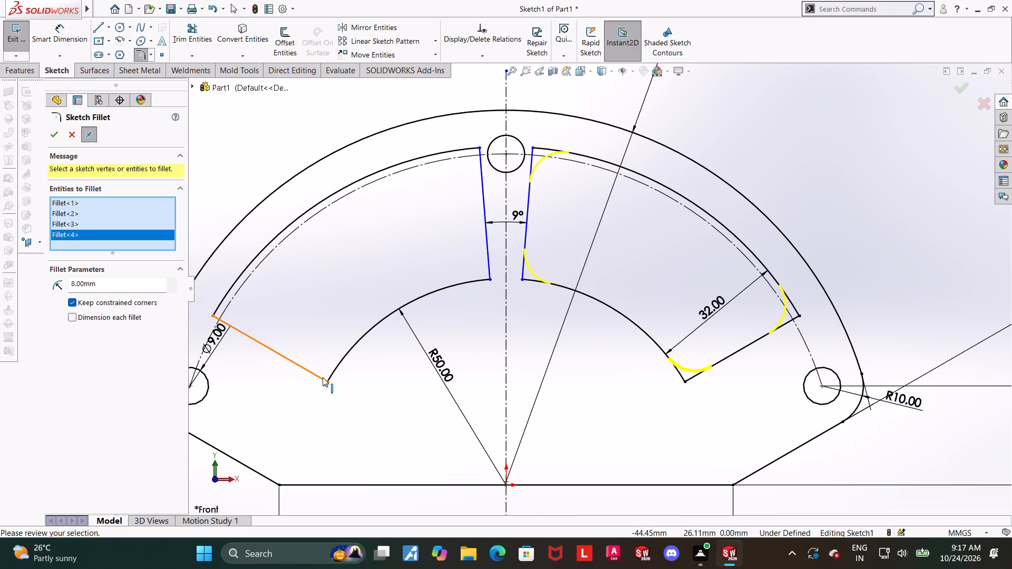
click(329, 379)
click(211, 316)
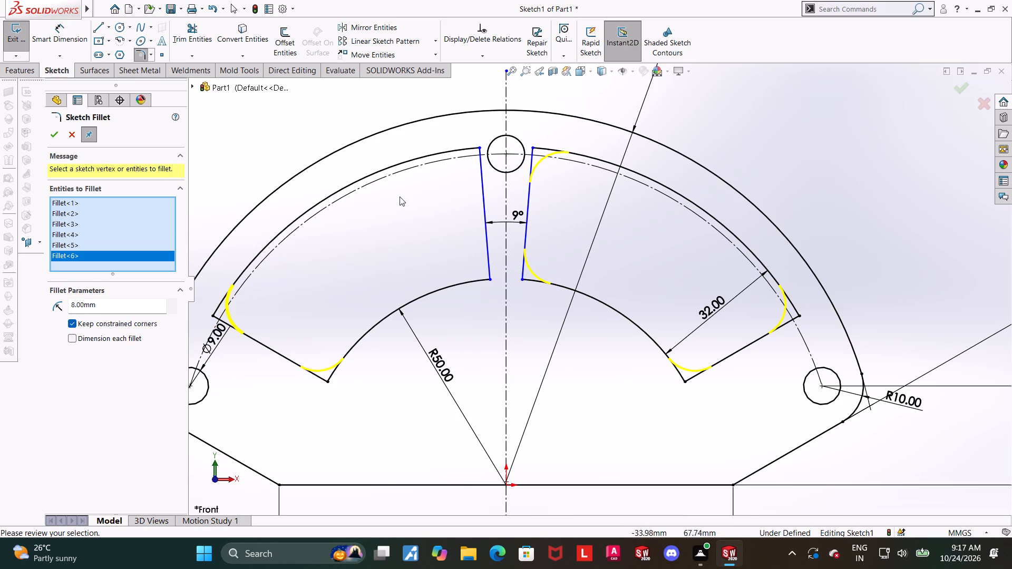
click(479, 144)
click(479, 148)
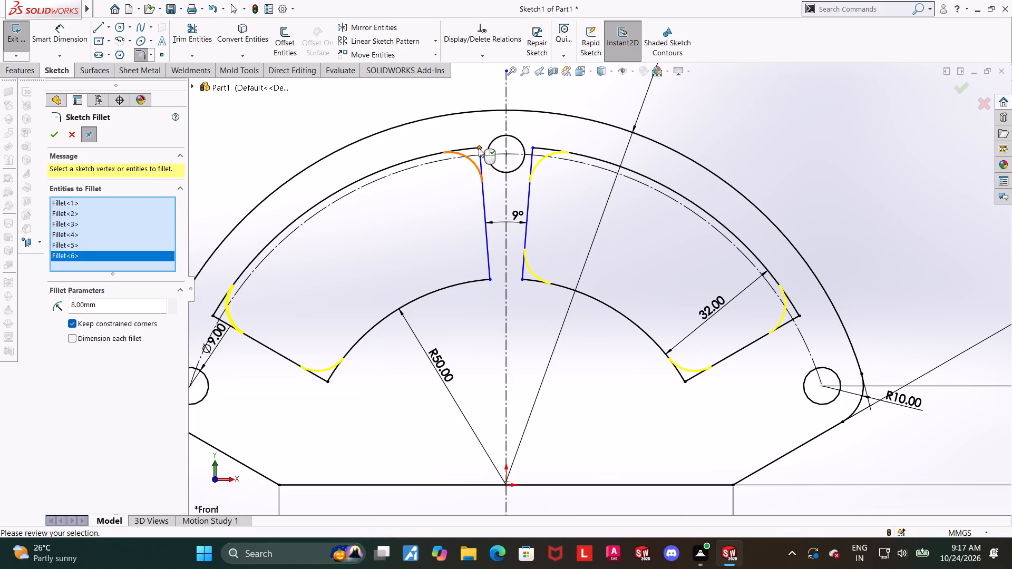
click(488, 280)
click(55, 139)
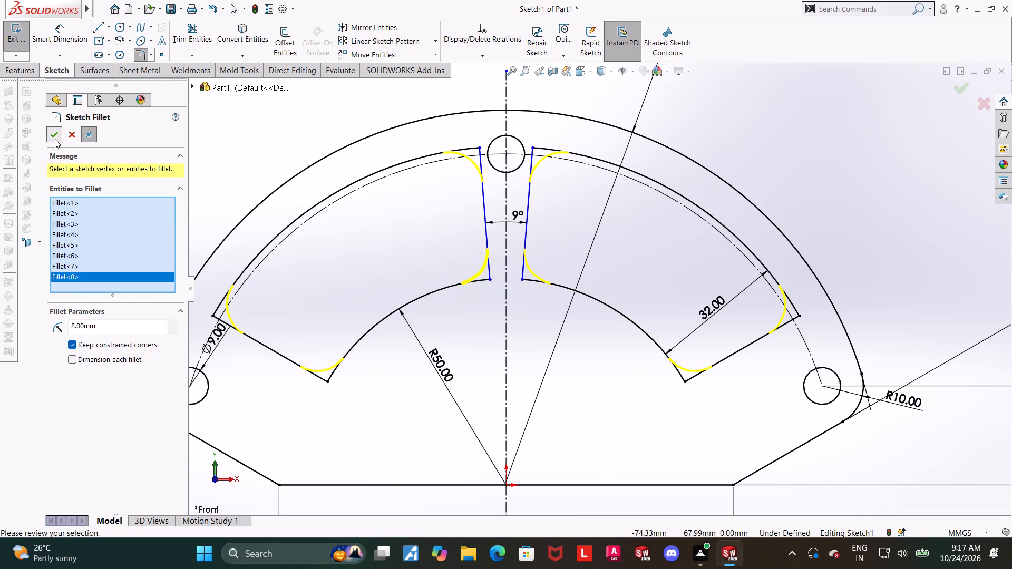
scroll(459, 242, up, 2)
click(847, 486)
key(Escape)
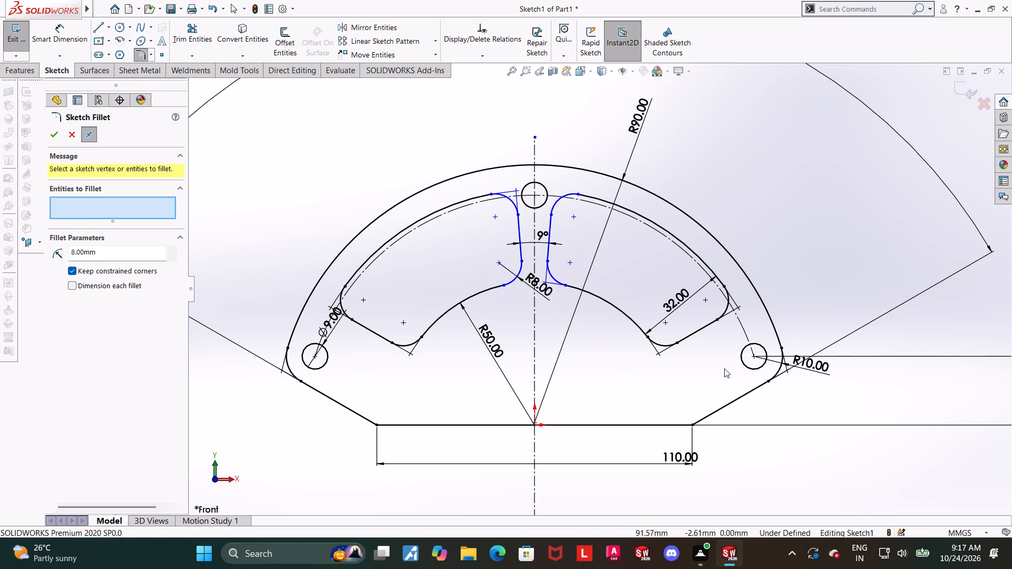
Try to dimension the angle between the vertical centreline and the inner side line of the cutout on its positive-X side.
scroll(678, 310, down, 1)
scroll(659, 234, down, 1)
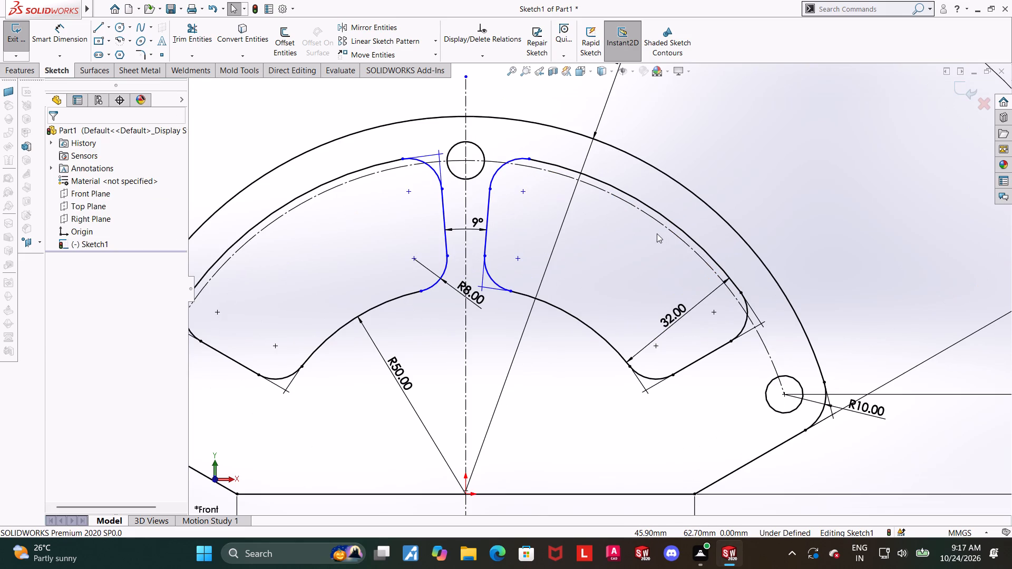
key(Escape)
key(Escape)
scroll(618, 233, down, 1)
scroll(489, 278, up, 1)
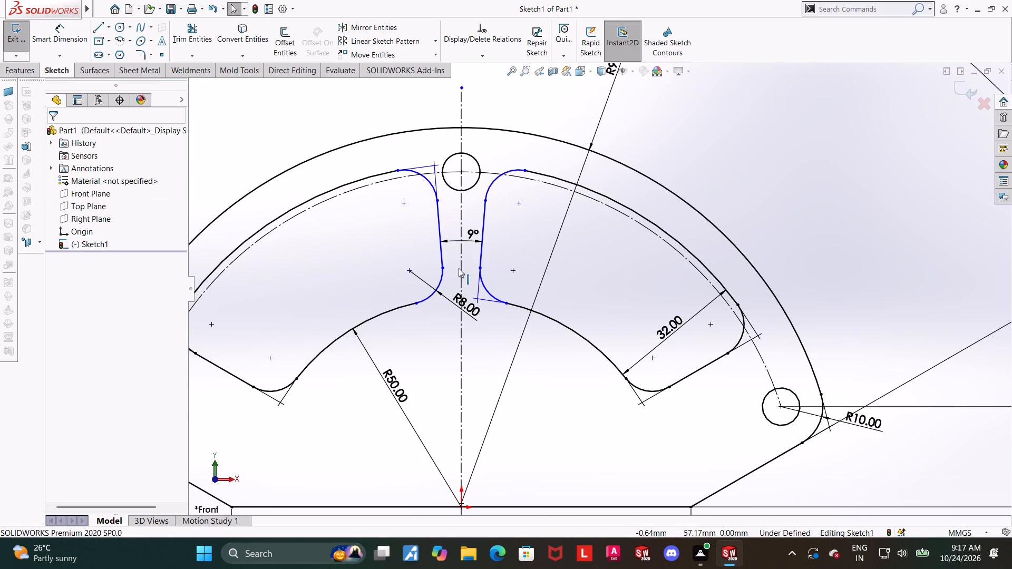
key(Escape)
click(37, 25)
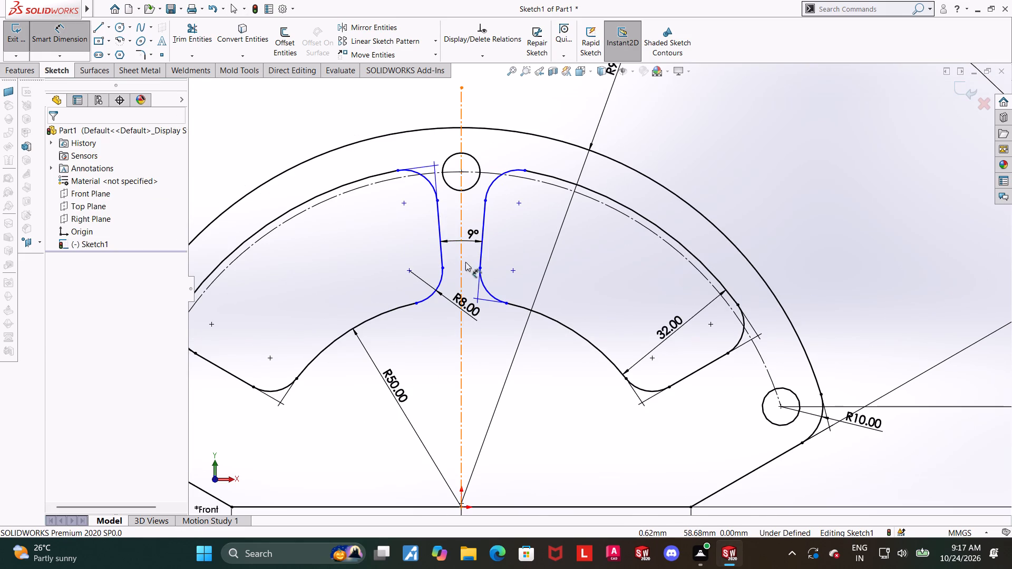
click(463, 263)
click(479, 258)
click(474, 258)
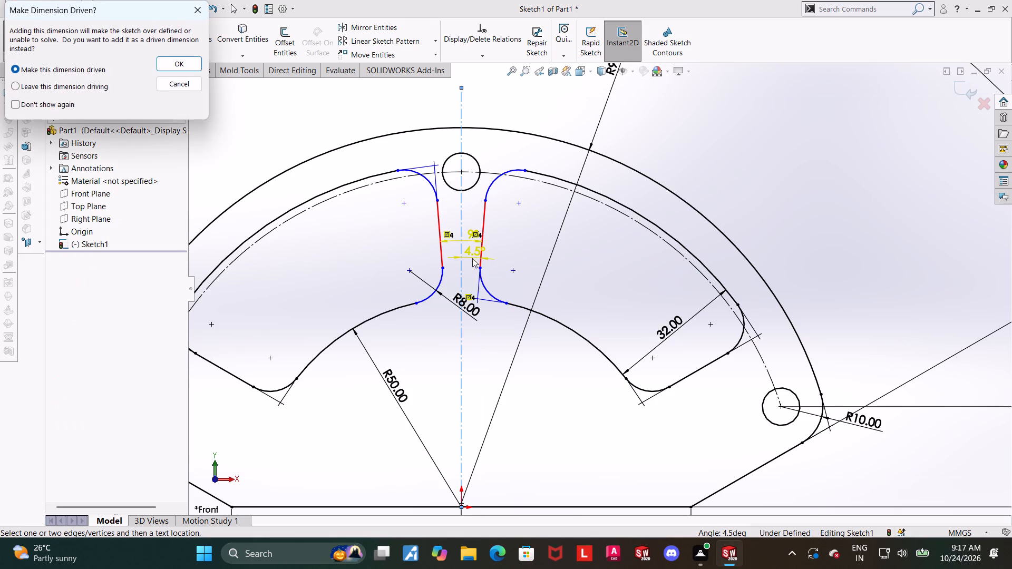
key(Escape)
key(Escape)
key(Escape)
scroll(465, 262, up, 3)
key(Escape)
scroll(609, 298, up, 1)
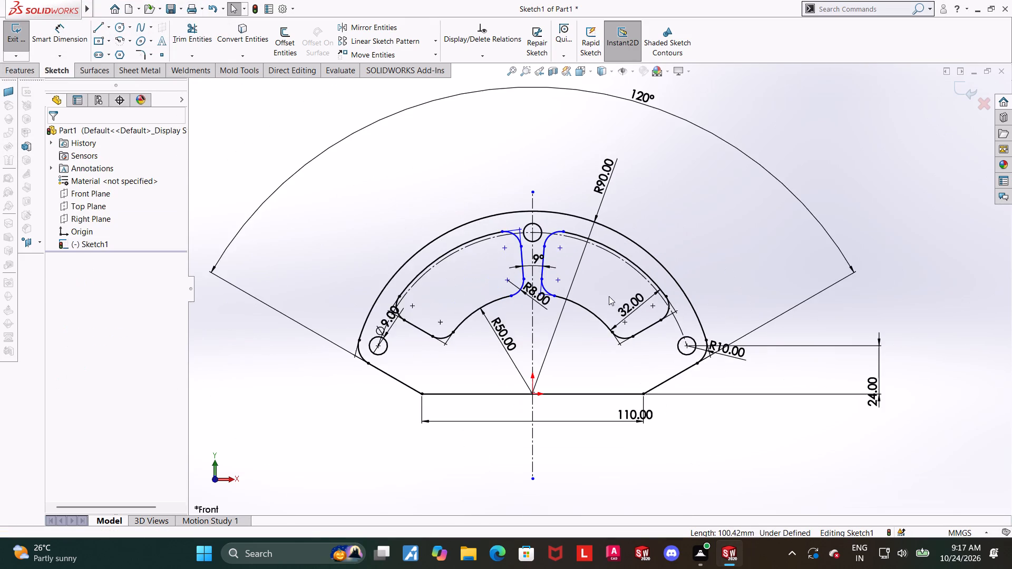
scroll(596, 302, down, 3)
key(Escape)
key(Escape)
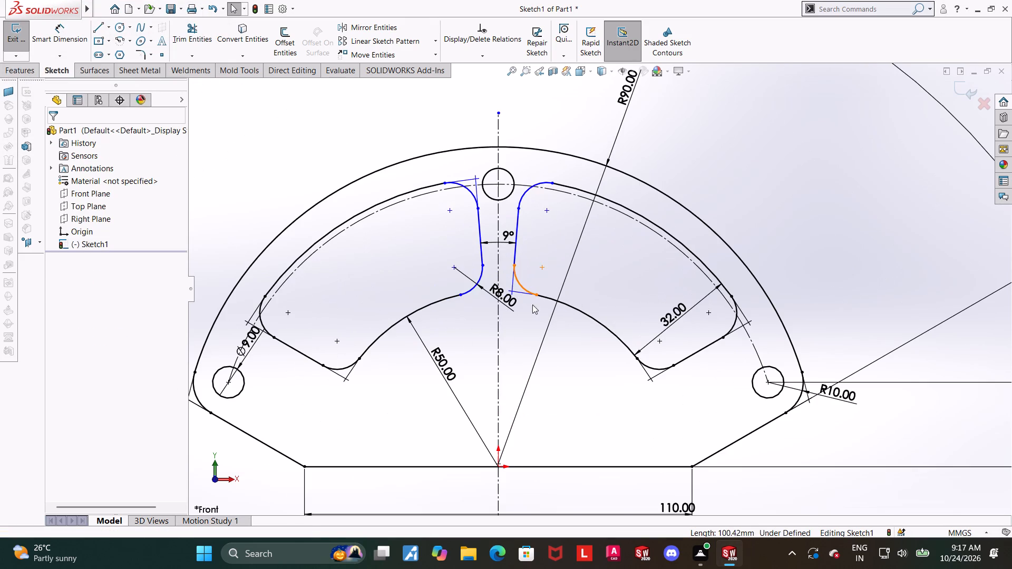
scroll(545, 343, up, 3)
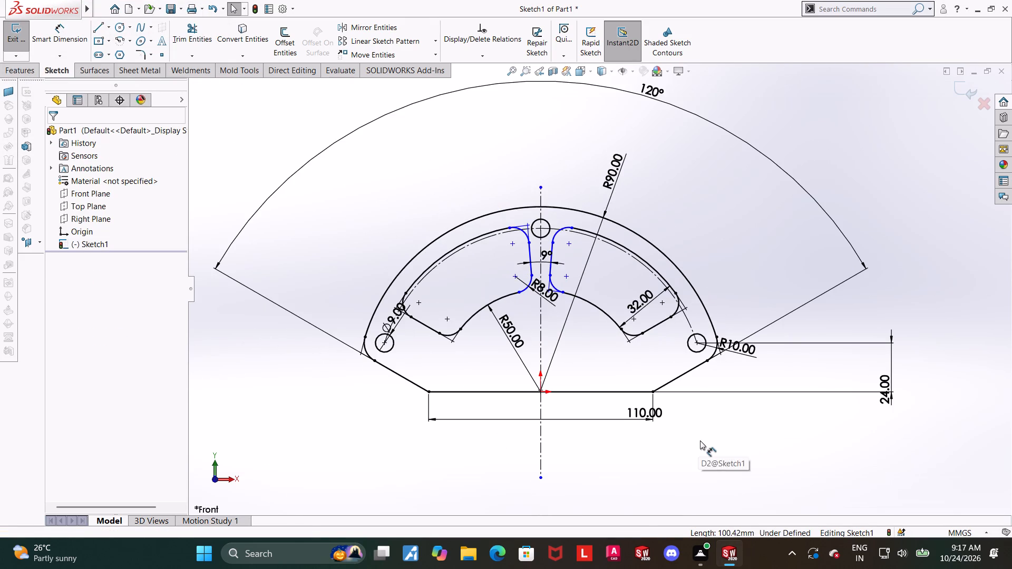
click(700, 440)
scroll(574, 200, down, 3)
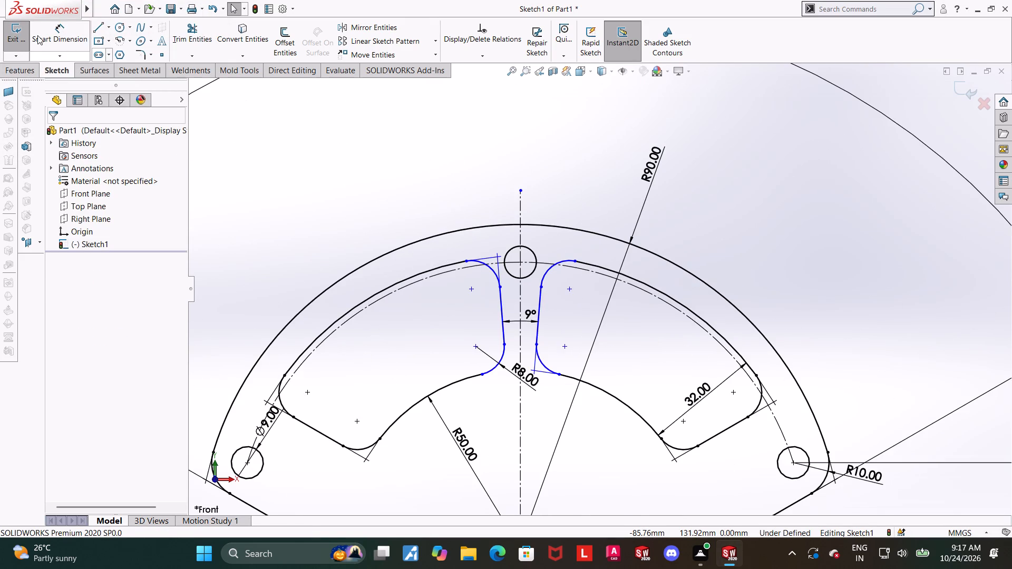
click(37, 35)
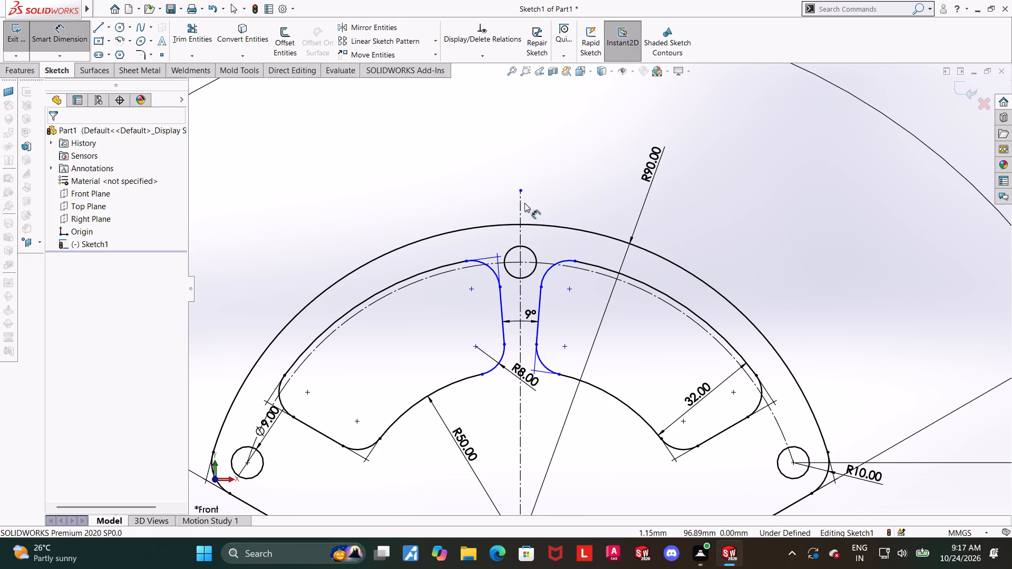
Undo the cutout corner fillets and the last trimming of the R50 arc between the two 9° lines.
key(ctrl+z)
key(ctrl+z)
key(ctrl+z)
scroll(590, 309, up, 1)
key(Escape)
Trim the leftover piece of the R50 arc between the vertical centreline and the neighbouring 9° line.
scroll(592, 340, down, 3)
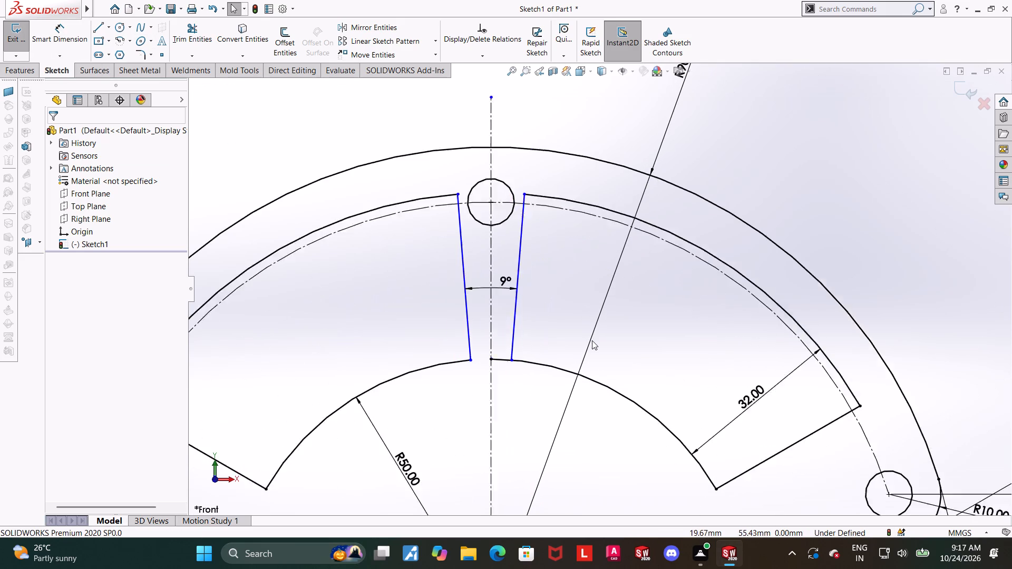
scroll(592, 340, down, 1)
click(208, 30)
scroll(528, 327, down, 4)
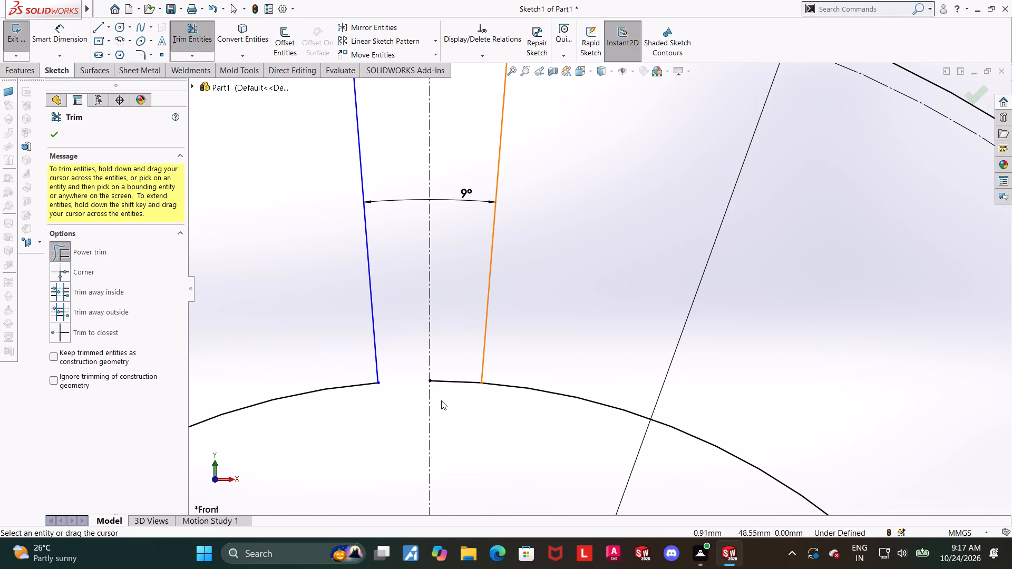
drag(441, 400, 448, 362)
scroll(452, 362, up, 12)
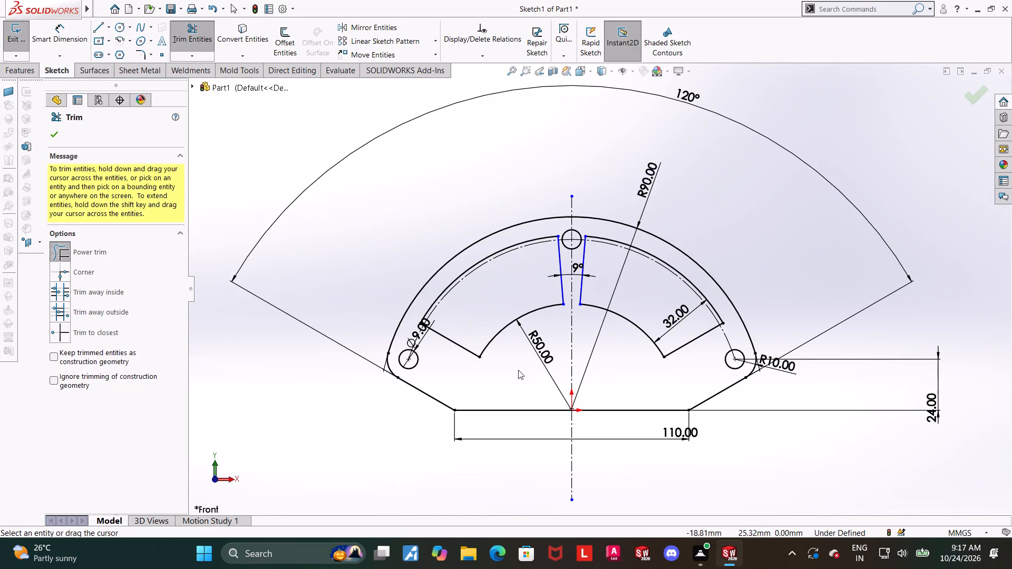
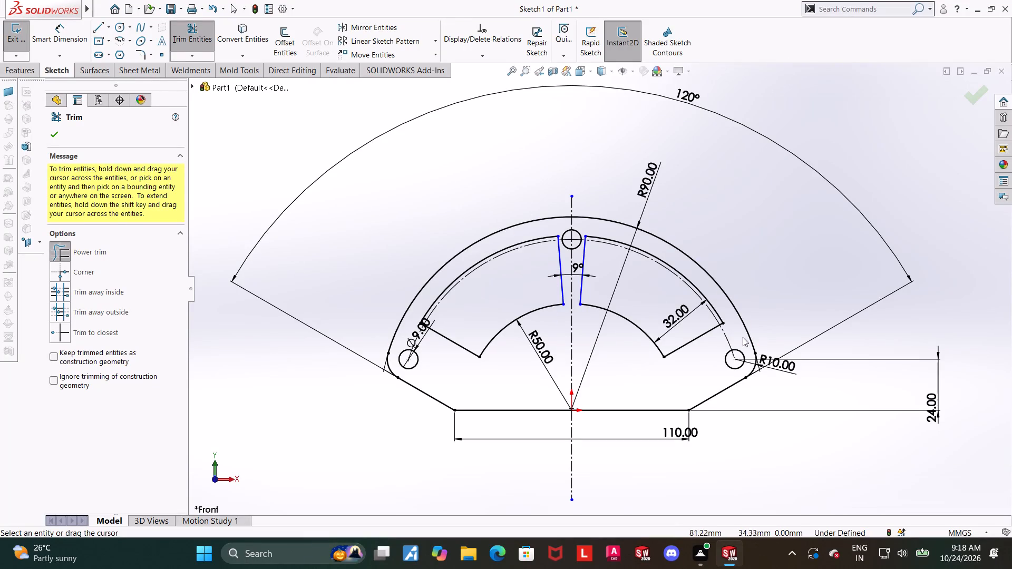
Draw a construction line from the inner R50 arc endpoint of the negative-X cutout to the origin.
scroll(676, 345, down, 2)
key(Escape)
click(106, 28)
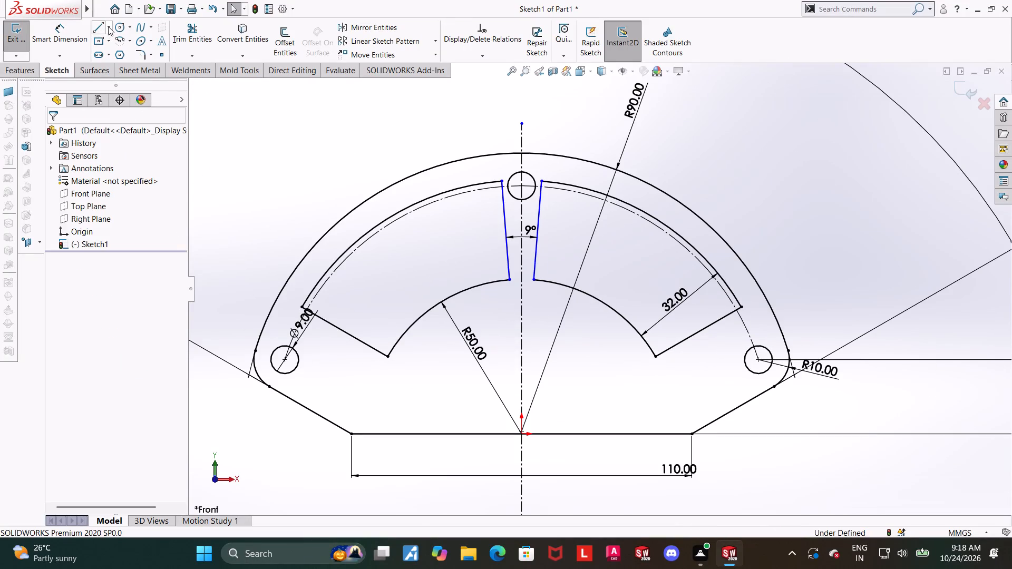
click(109, 25)
click(109, 55)
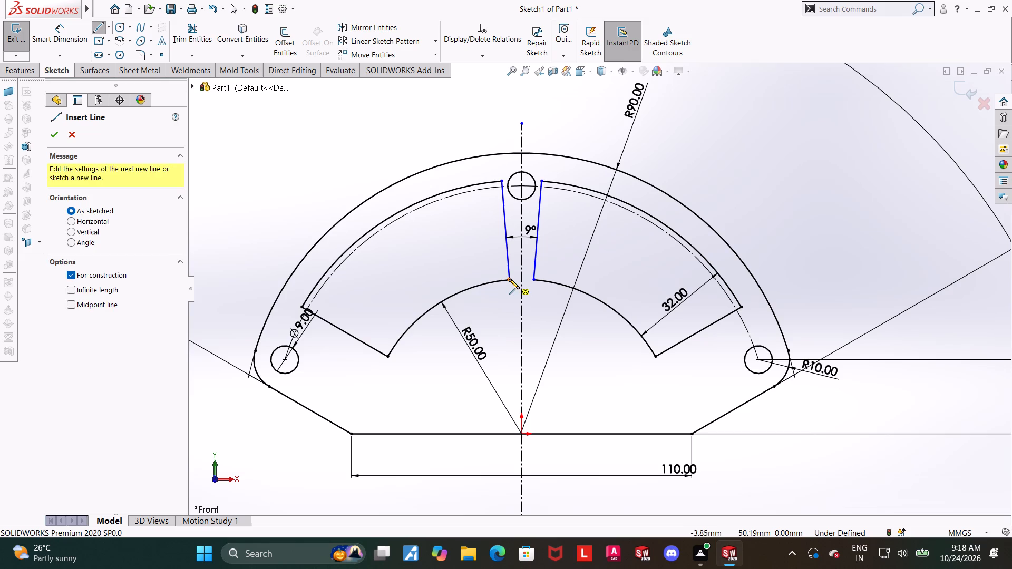
click(509, 279)
scroll(518, 405, down, 6)
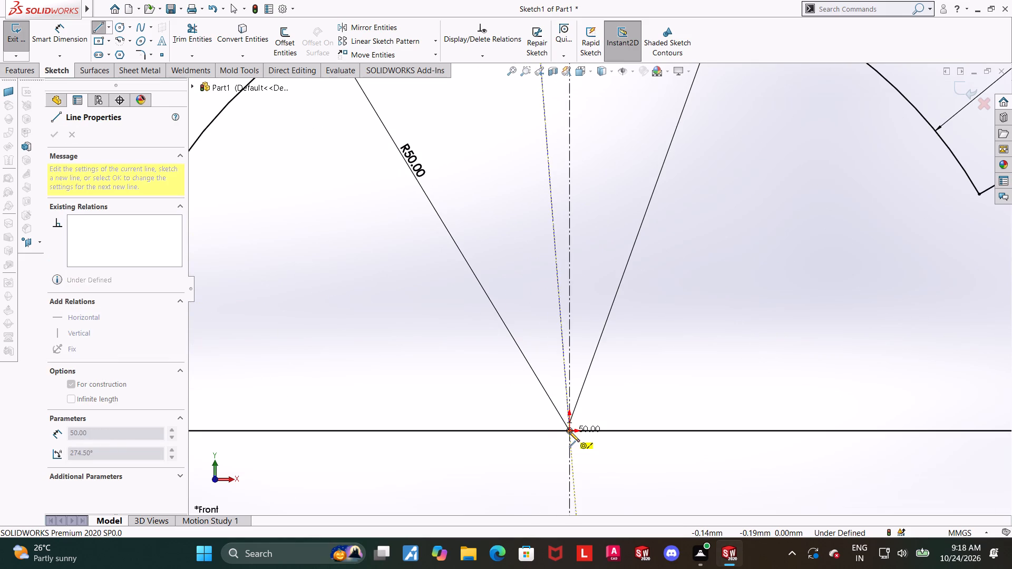
click(569, 431)
key(Escape)
scroll(616, 398, up, 6)
key(Escape)
scroll(652, 181, down, 4)
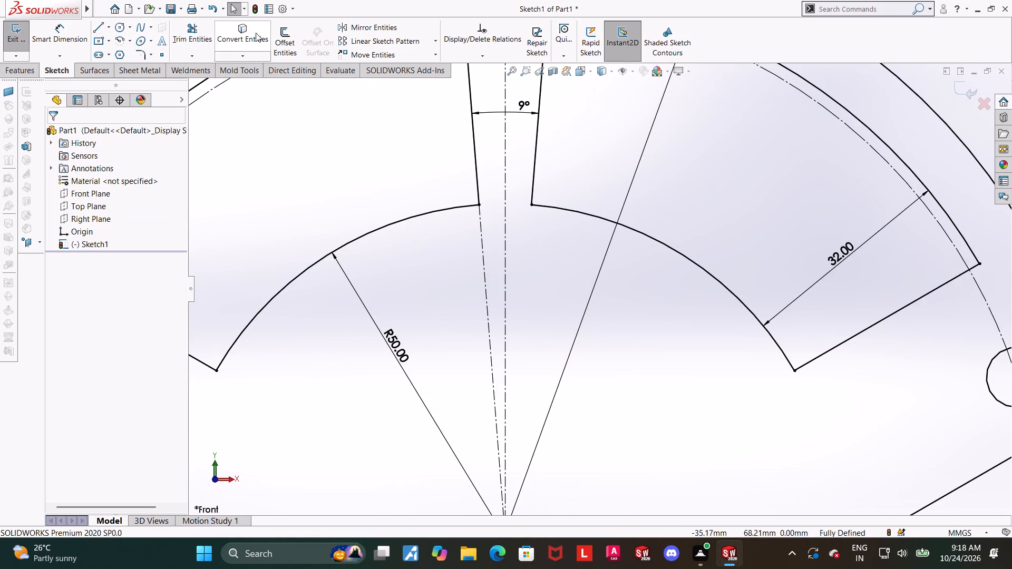
scroll(435, 123, up, 6)
click(839, 422)
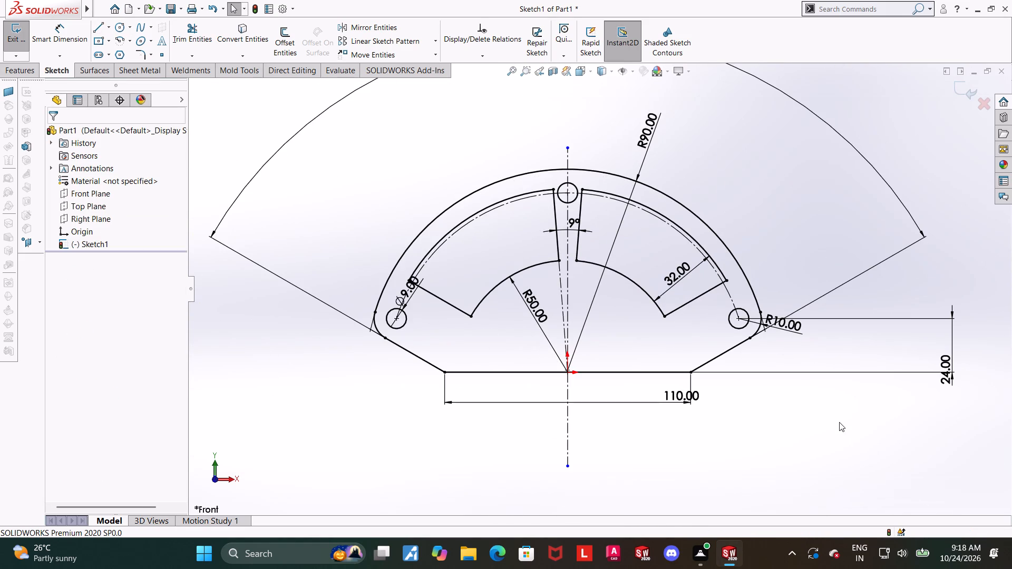
Fillet all eight corners of the two arc-shaped cutouts with an 8 mm radius.
scroll(647, 262, down, 2)
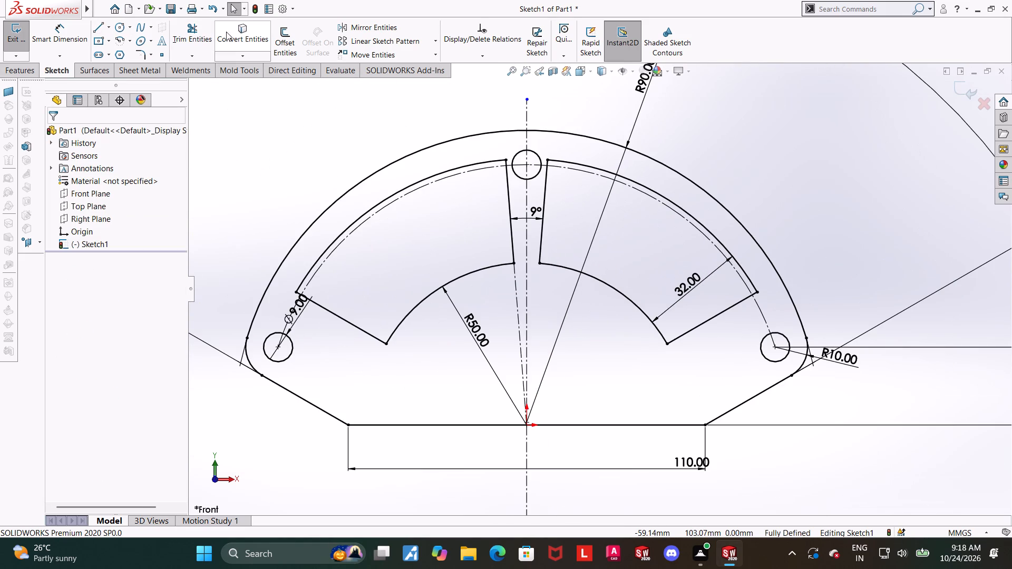
click(141, 57)
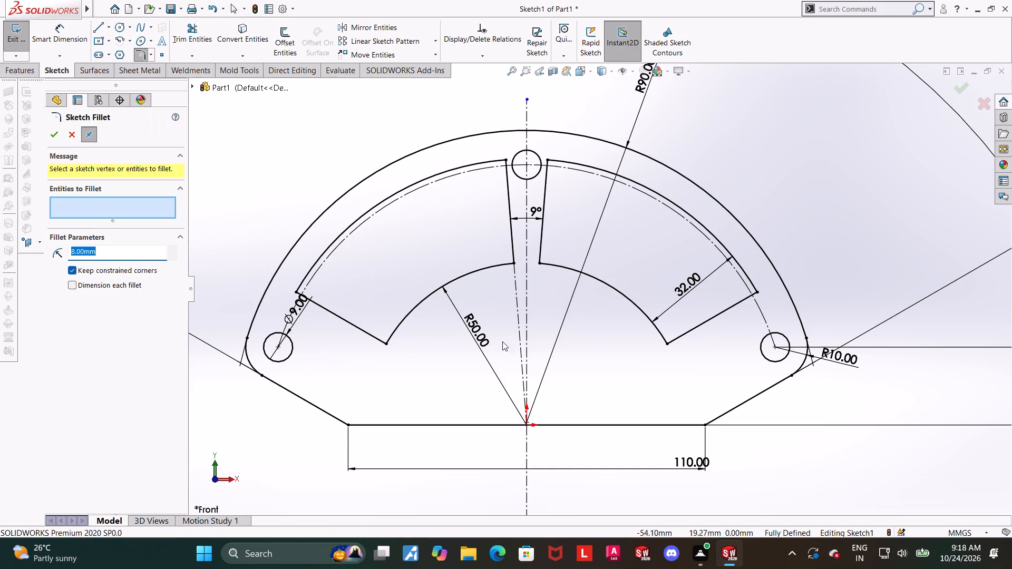
click(385, 344)
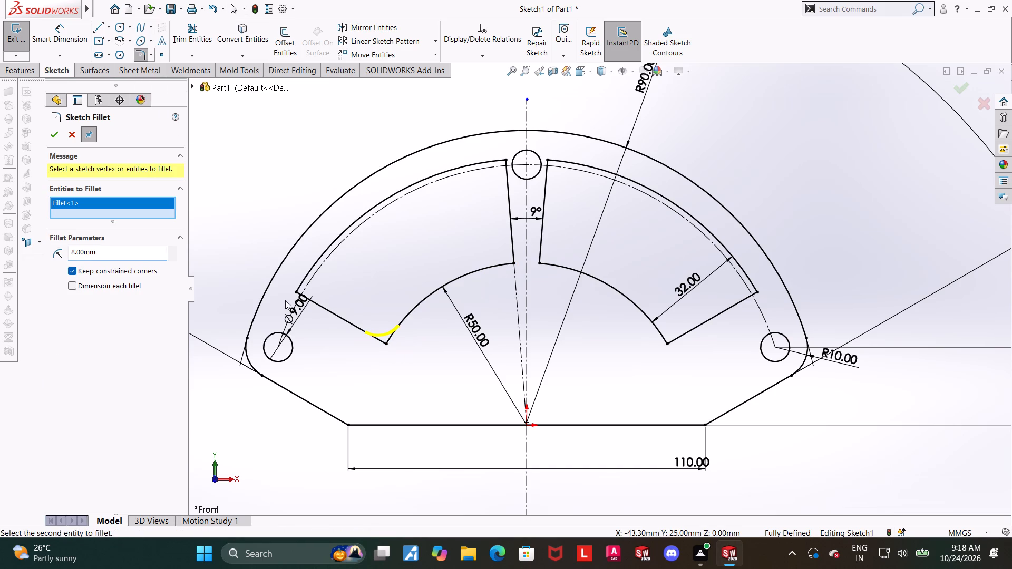
click(298, 293)
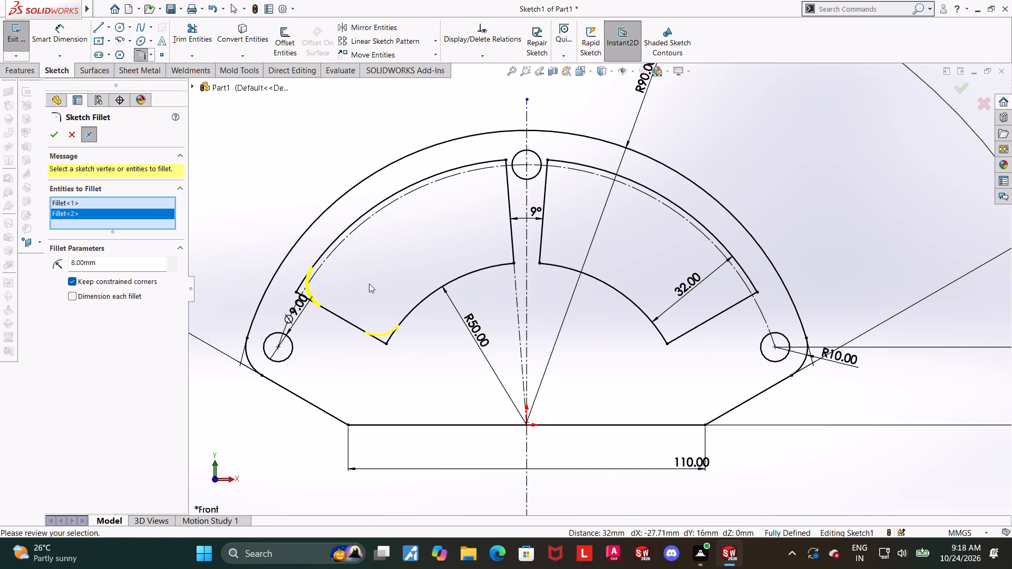
click(504, 160)
click(514, 263)
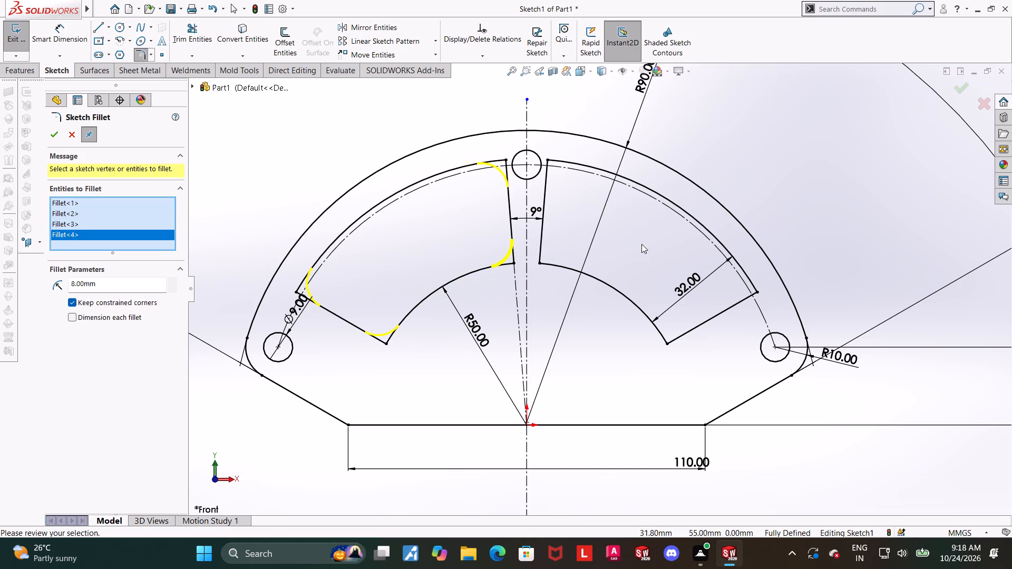
click(549, 160)
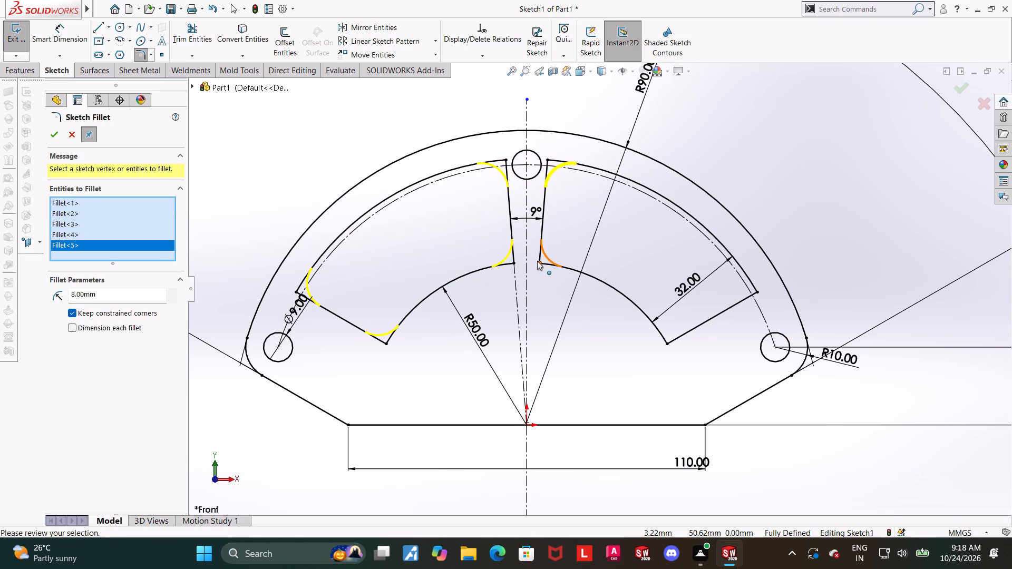
click(537, 261)
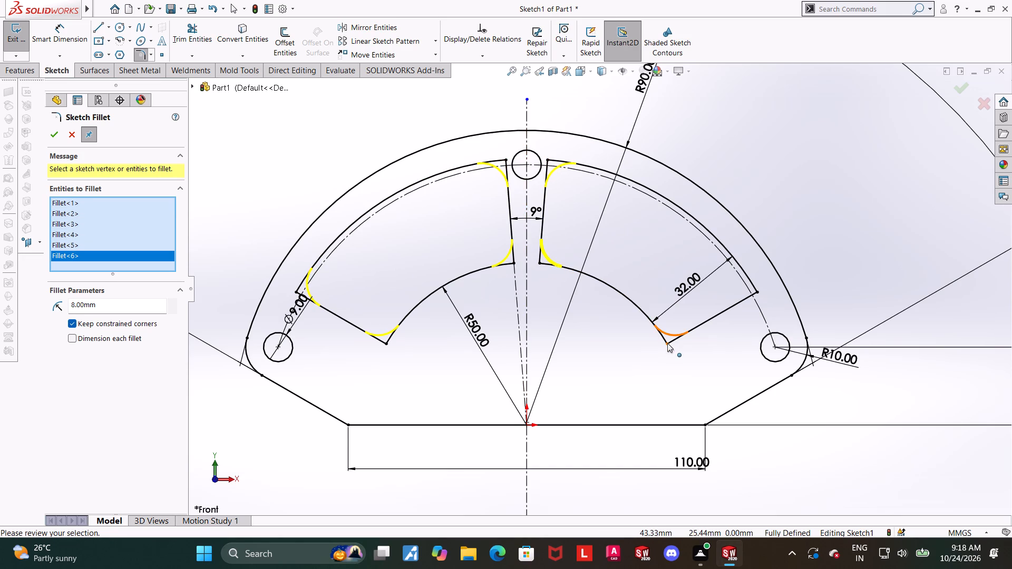
click(667, 344)
click(755, 290)
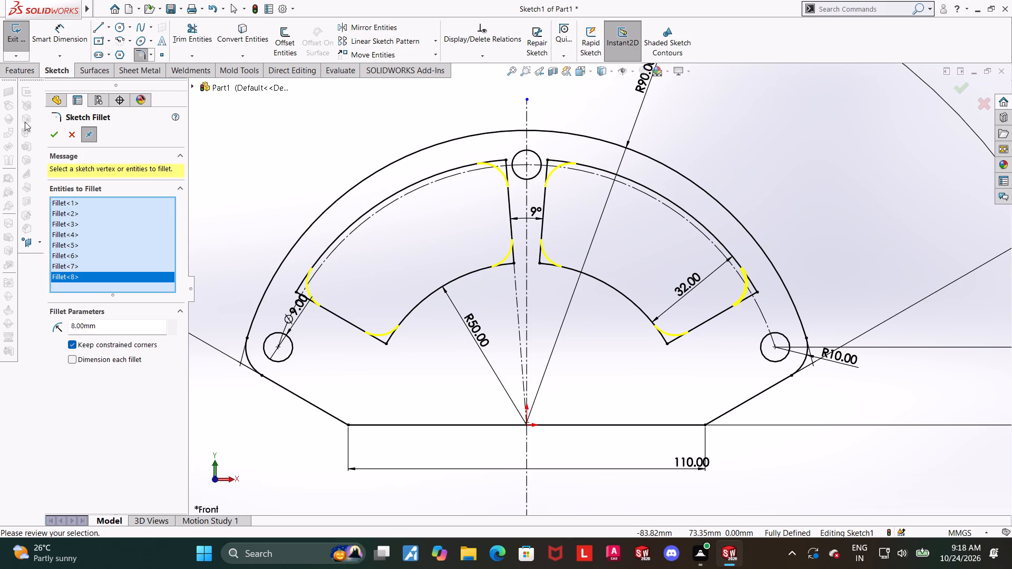
double_click(46, 134)
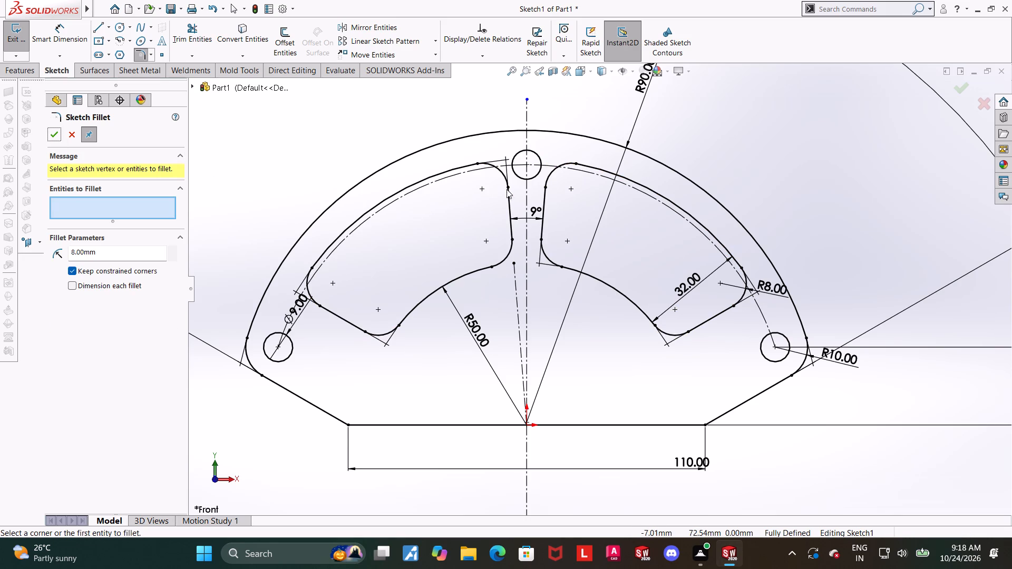
click(61, 134)
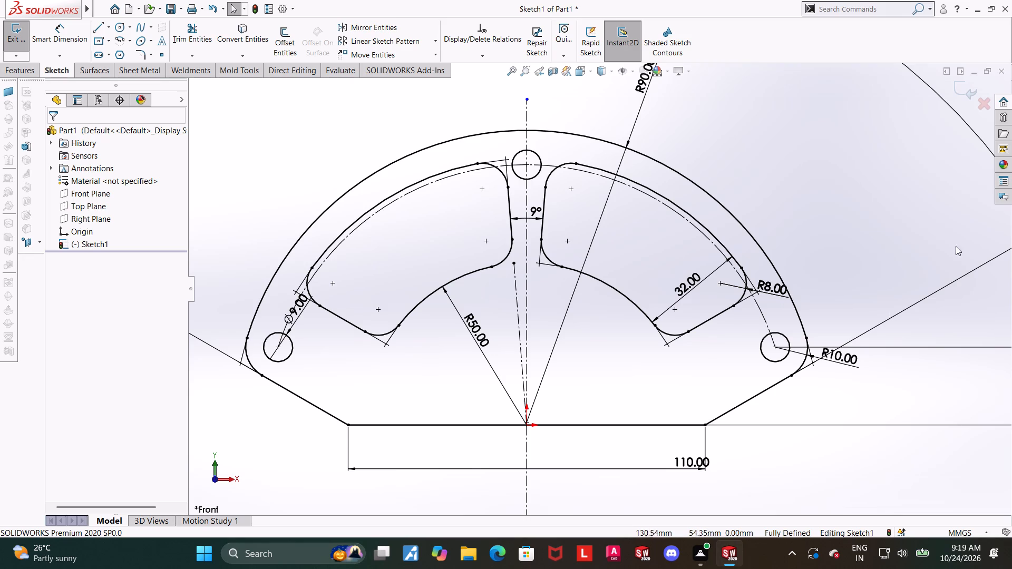
Examine the whole sketch profile and its dimensions.
scroll(697, 385, up, 1)
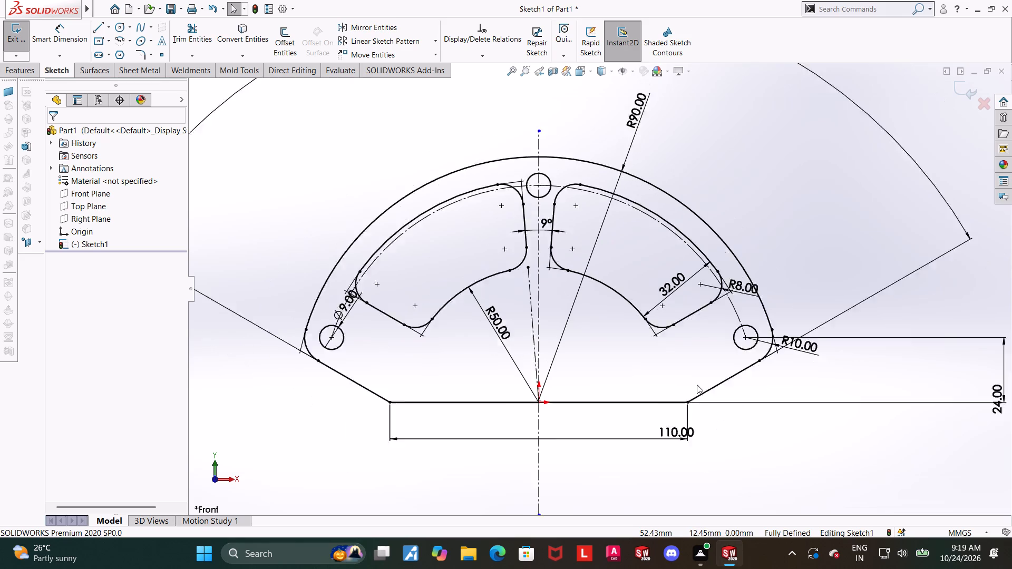
scroll(697, 385, up, 1)
key(Escape)
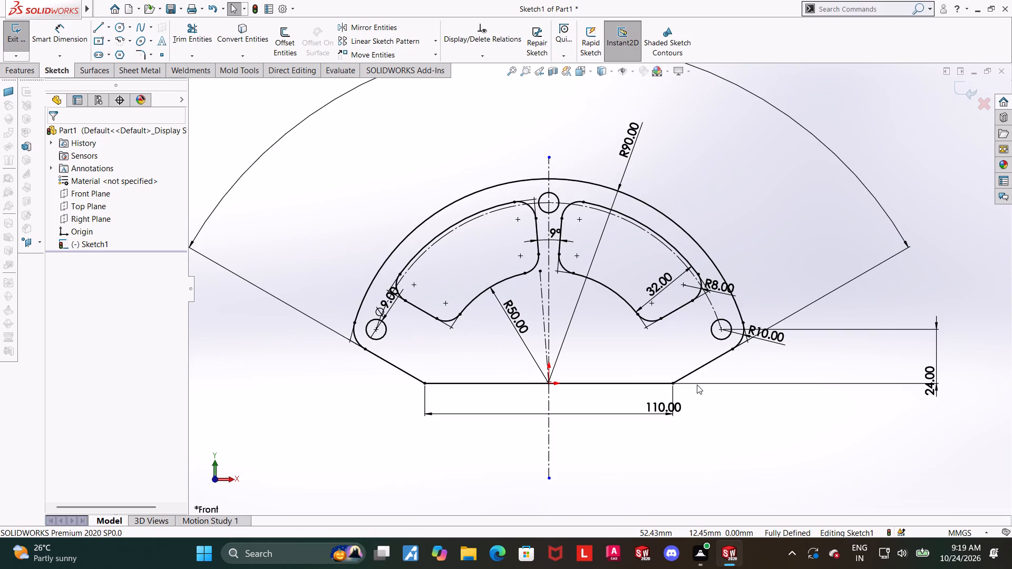
scroll(781, 405, down, 1)
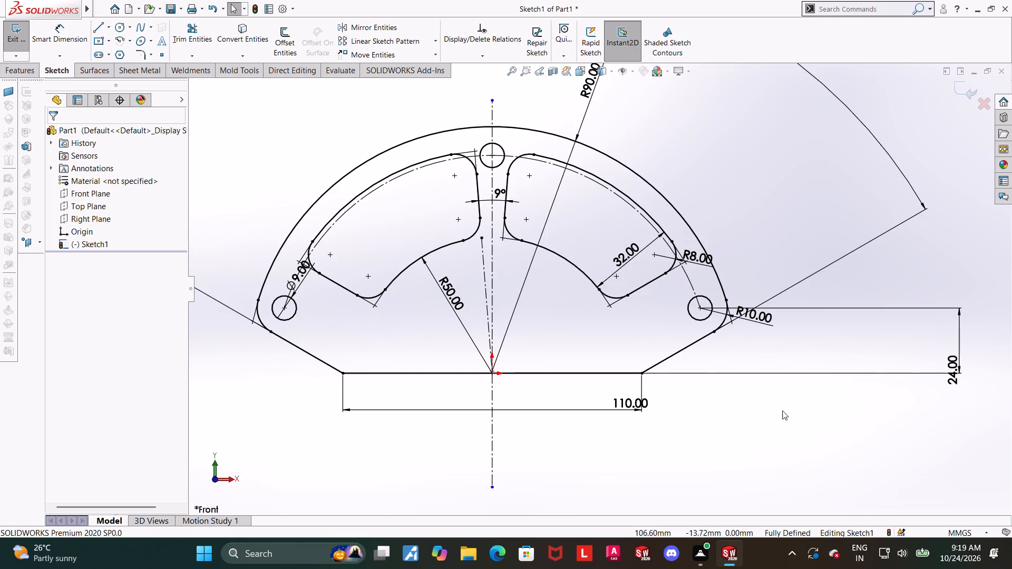
scroll(760, 391, down, 2)
scroll(744, 372, up, 2)
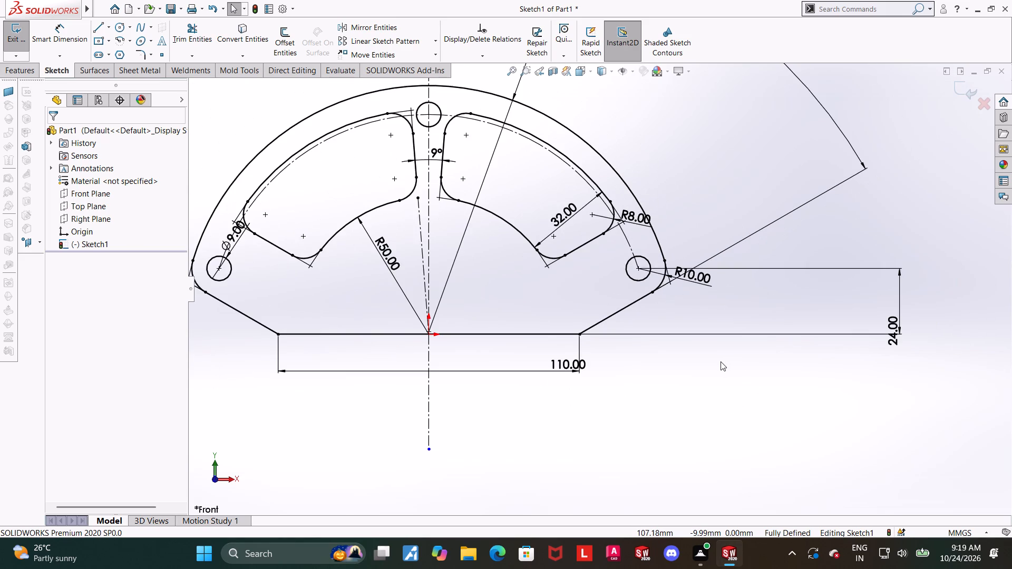
scroll(721, 361, up, 5)
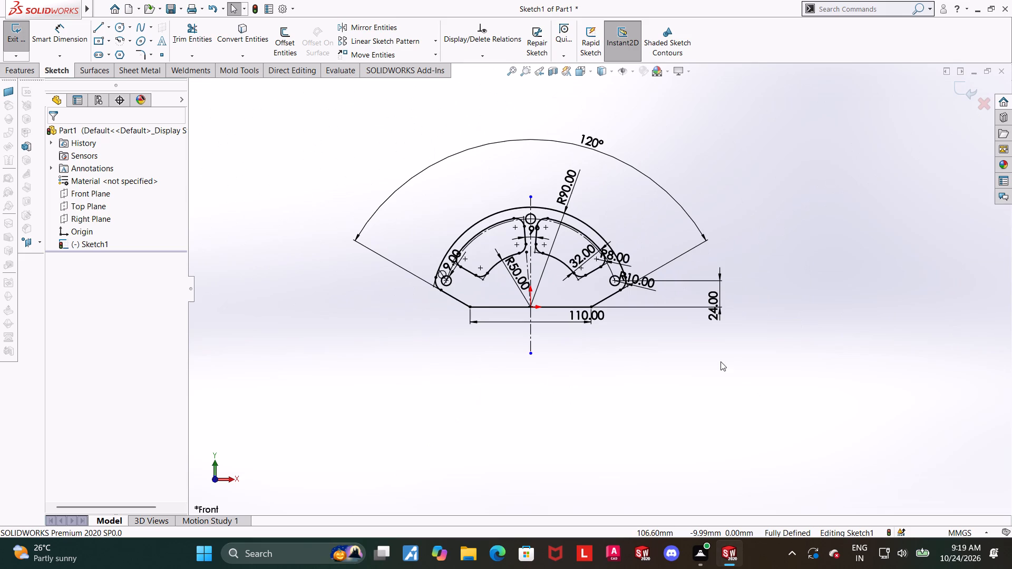
scroll(602, 252, down, 3)
scroll(423, 330, down, 1)
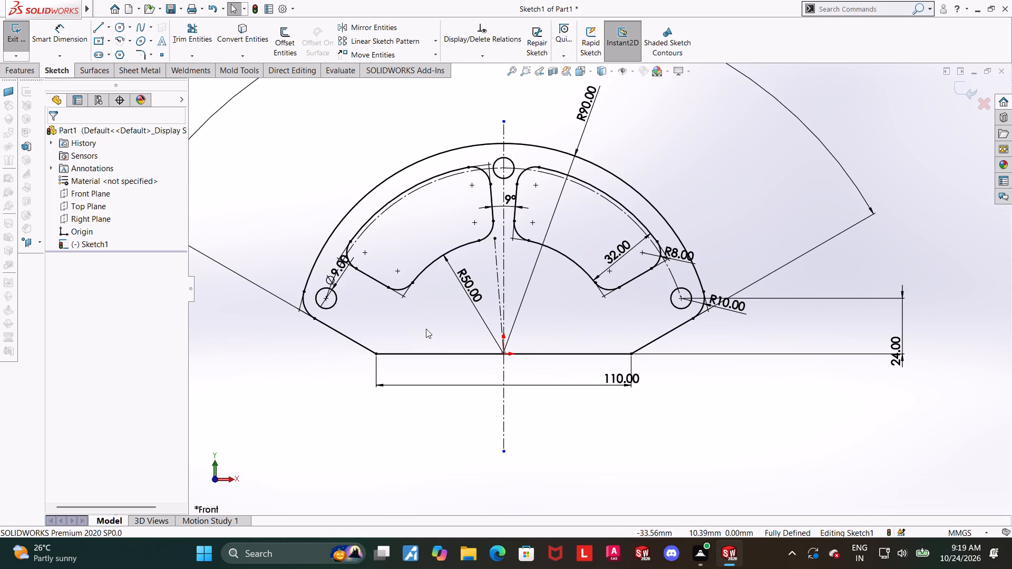
Finish the sketch and extrude its profile as a 10 mm blind boss from the sketch plane.
click(971, 94)
middle_drag(870, 210, 834, 234)
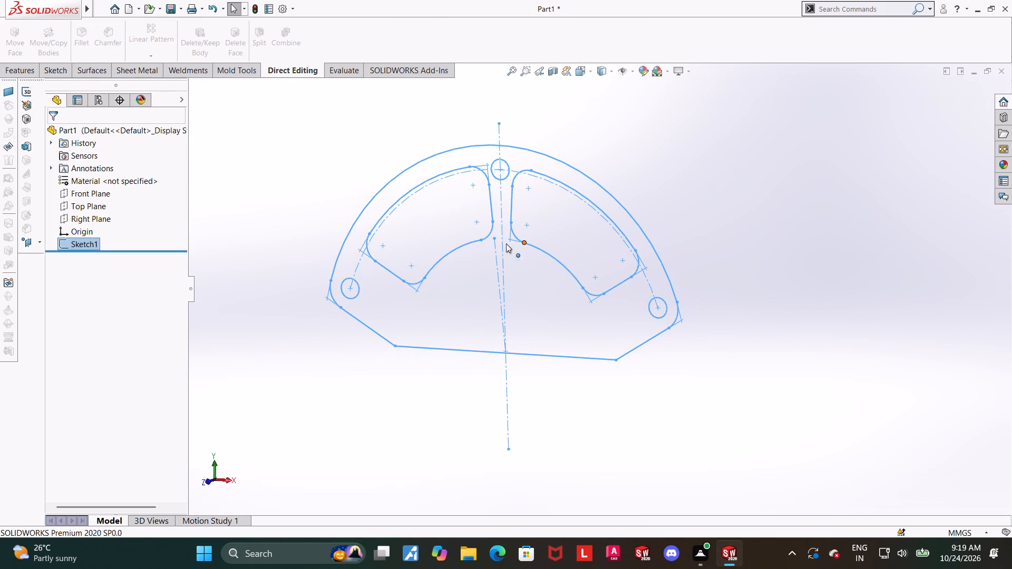
scroll(375, 227, up, 1)
click(36, 77)
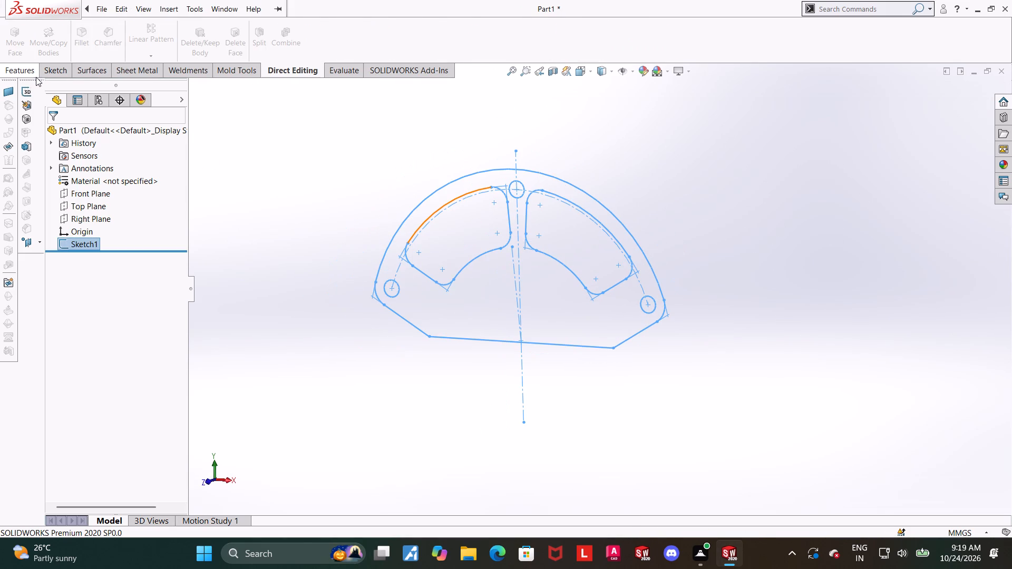
click(30, 37)
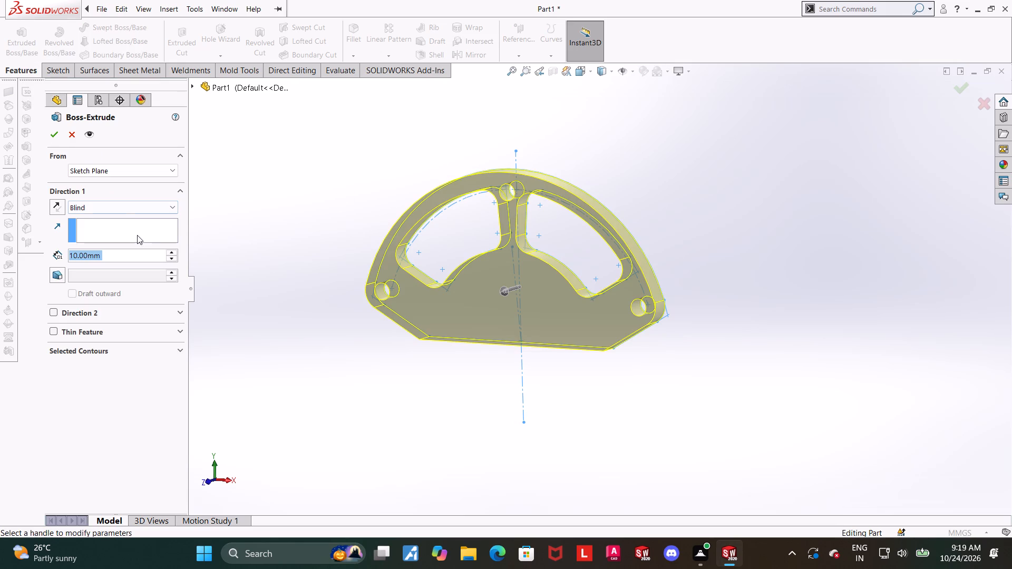
click(55, 136)
click(348, 299)
Start a new sketch on the plate's large front face and orient the view normal to it.
middle_drag(577, 350, 608, 341)
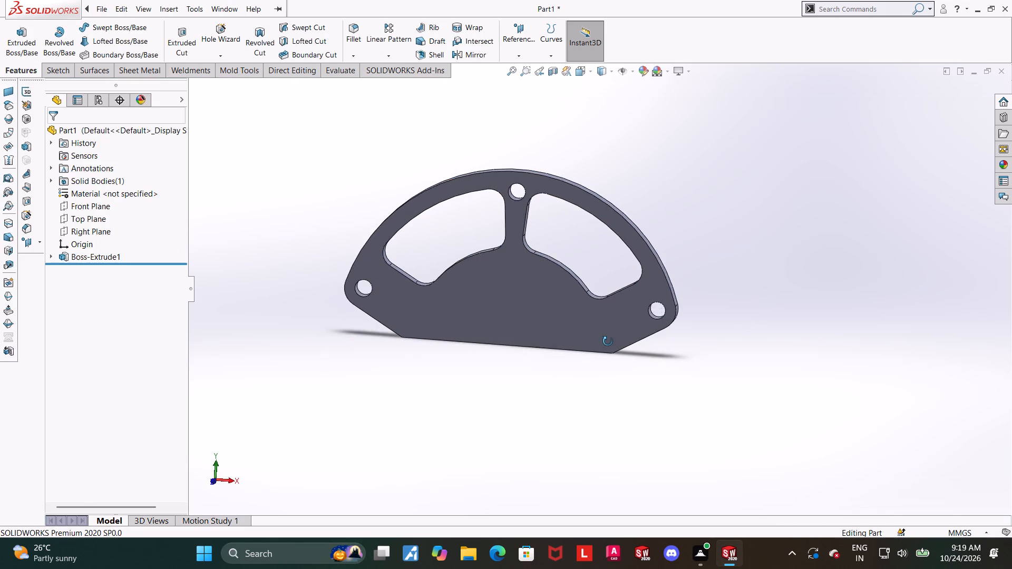
middle_drag(608, 341, 608, 329)
click(548, 317)
click(593, 286)
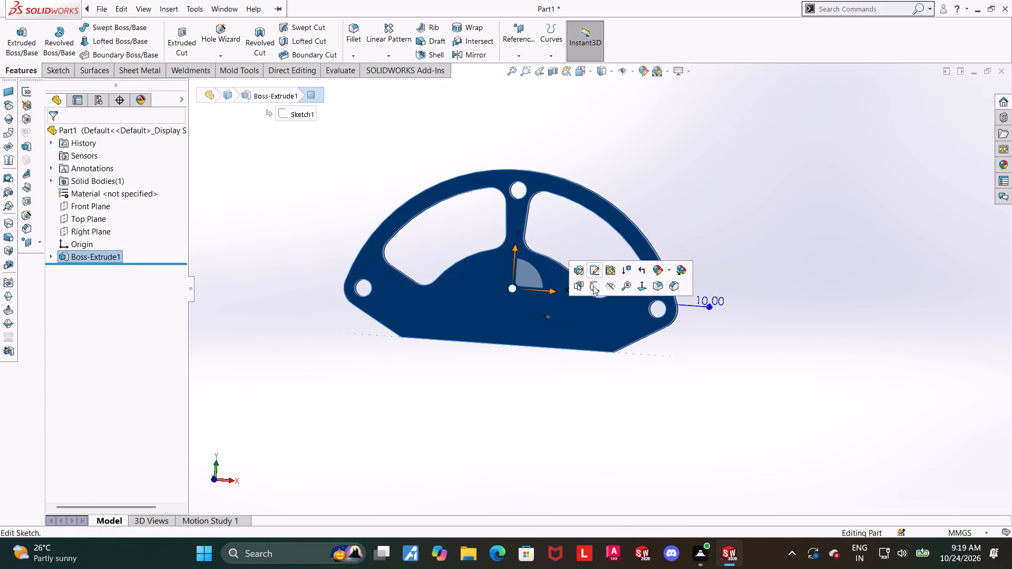
click(69, 262)
click(74, 270)
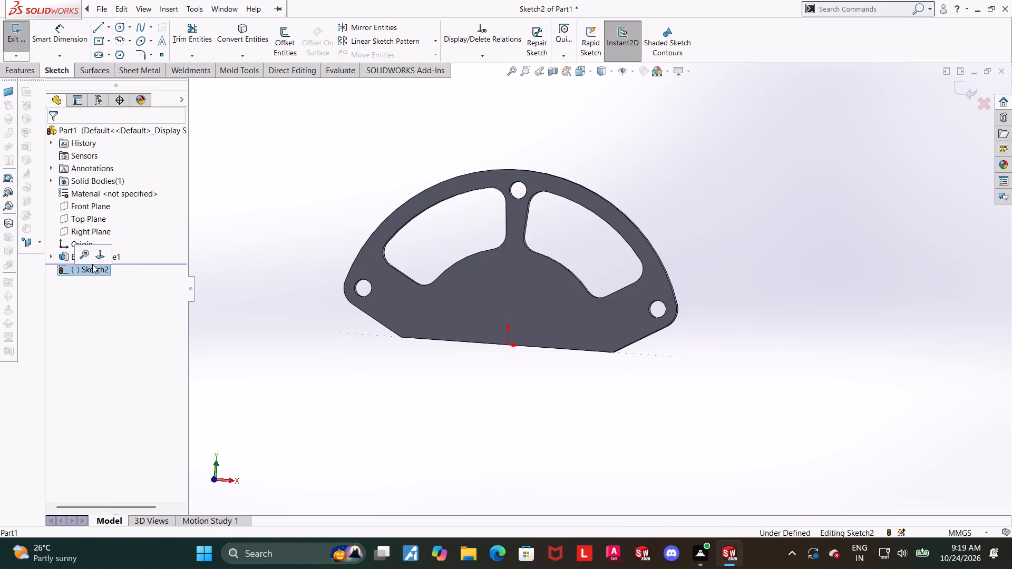
click(100, 253)
Sketch three connected lines about 17 mm high, going up from one base-edge corner, across and down to the other.
scroll(609, 359, up, 1)
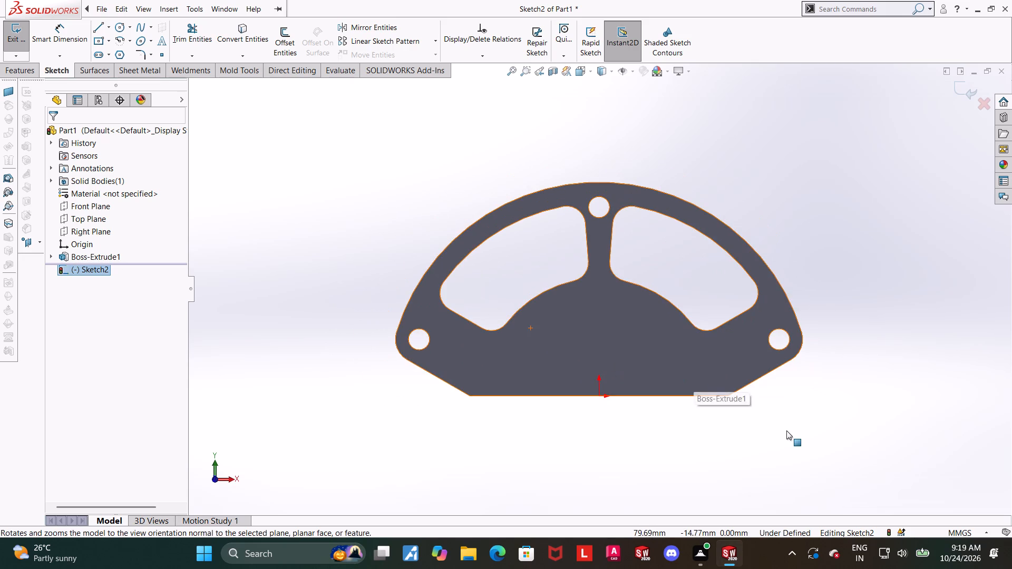
scroll(773, 423, down, 1)
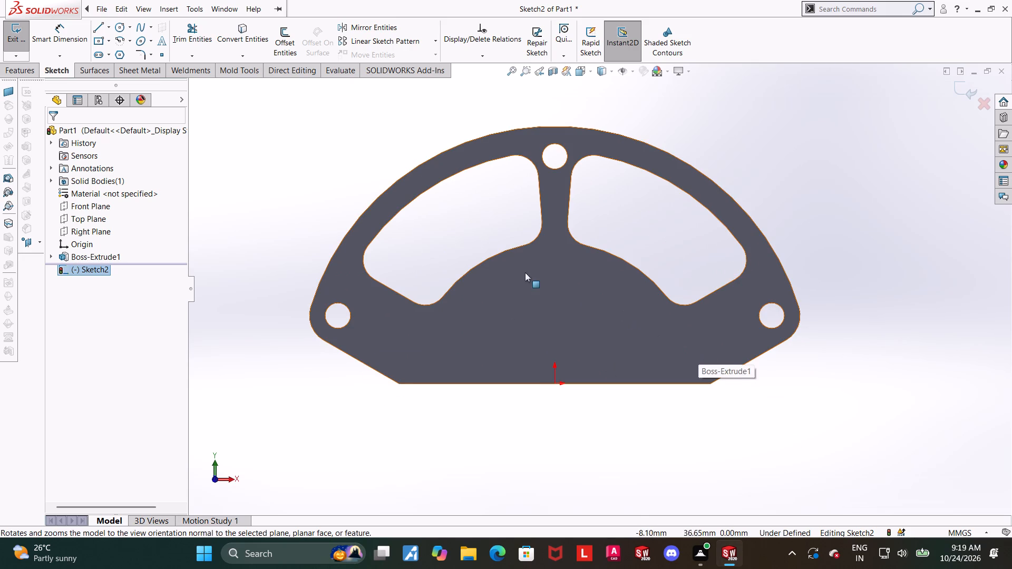
click(95, 32)
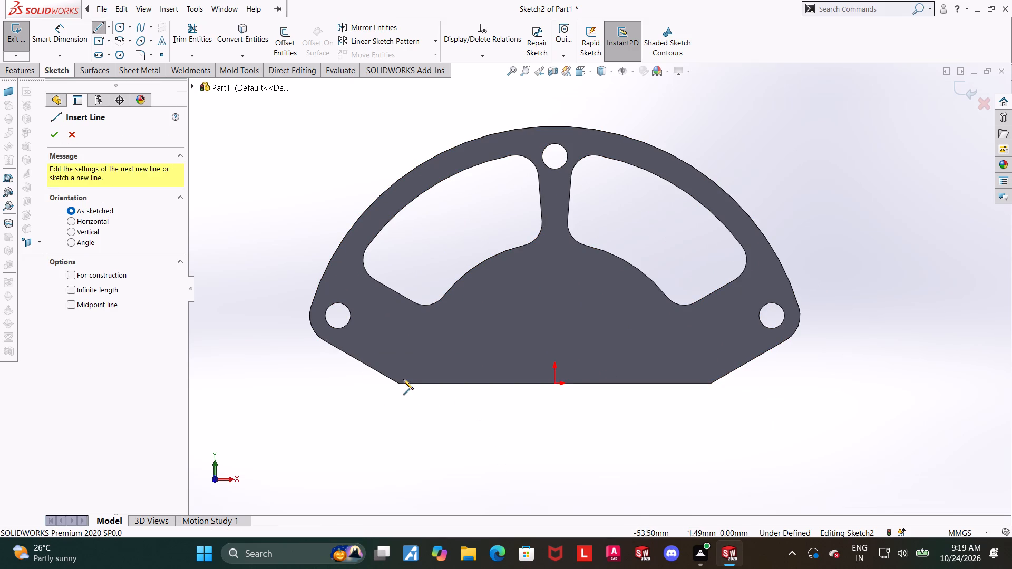
click(397, 384)
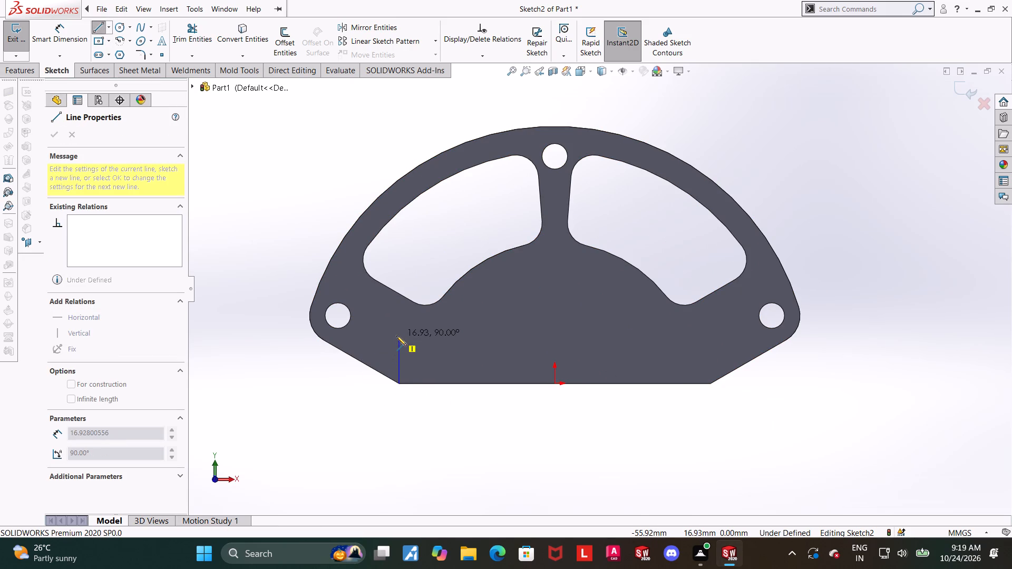
click(396, 336)
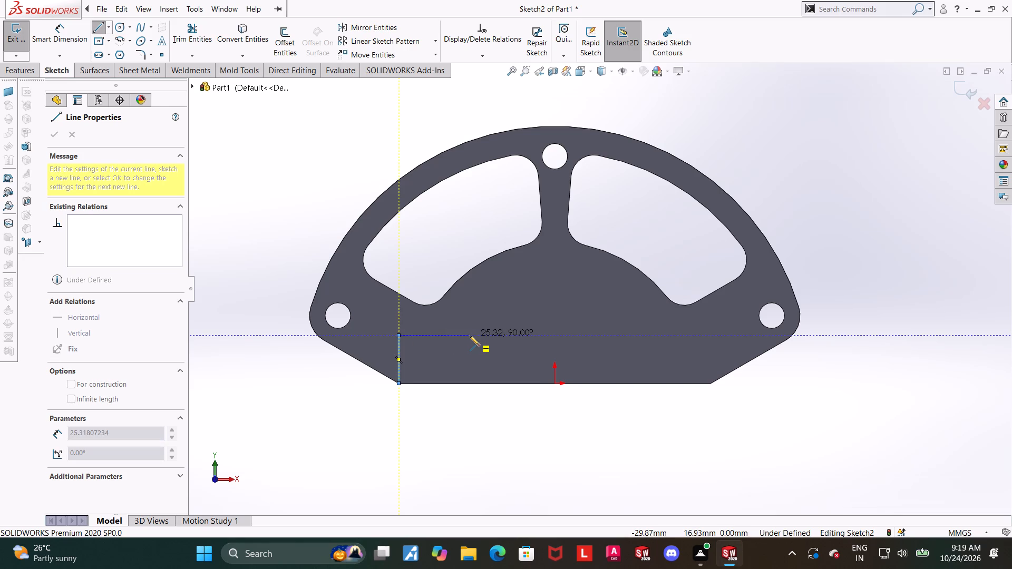
click(713, 335)
click(711, 386)
key(Escape)
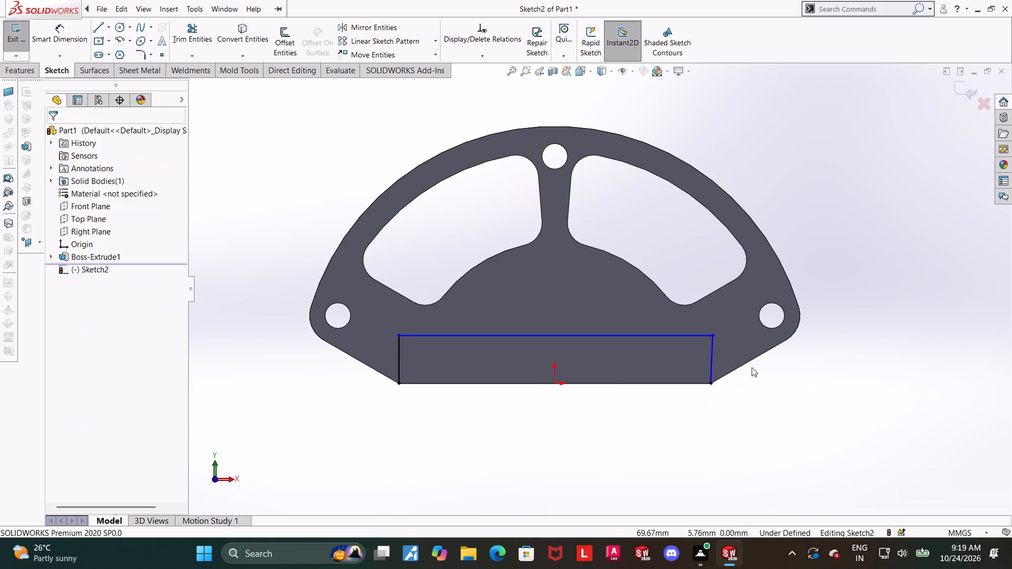
key(Escape)
Add a vertical relation to the slightly slanted side line of the new sketch profile.
click(711, 358)
click(762, 302)
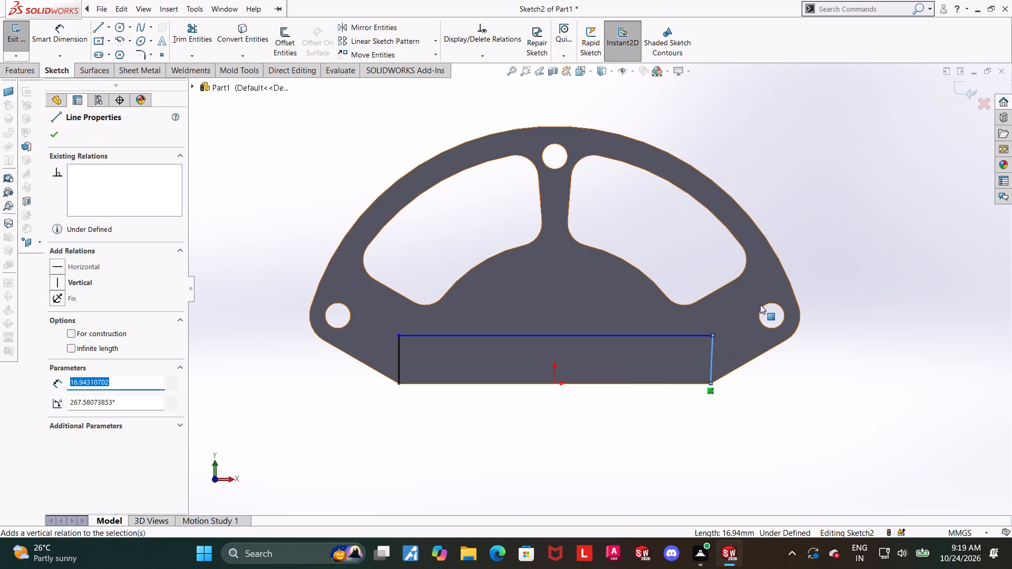
key(Escape)
click(708, 349)
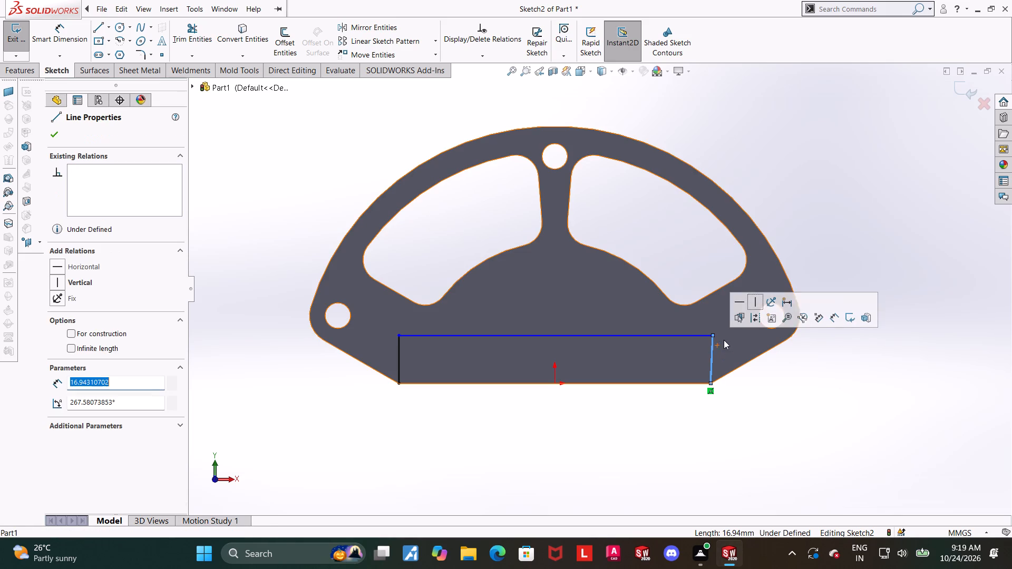
click(759, 302)
key(Escape)
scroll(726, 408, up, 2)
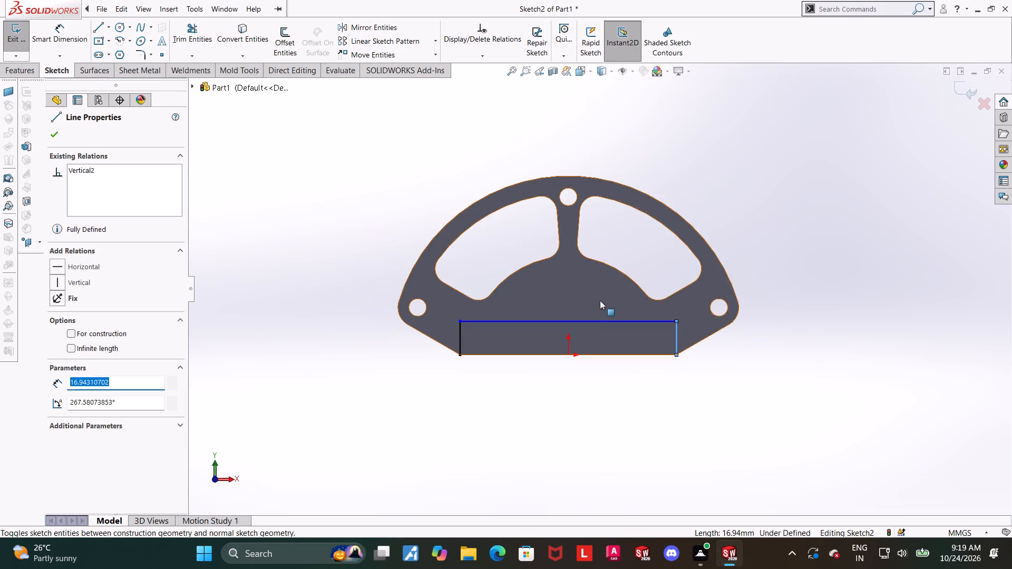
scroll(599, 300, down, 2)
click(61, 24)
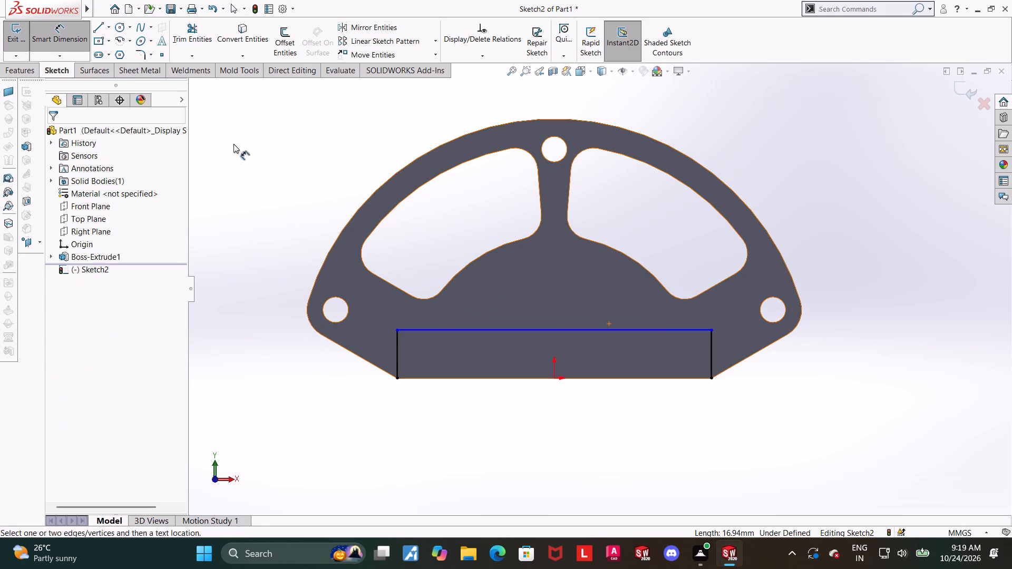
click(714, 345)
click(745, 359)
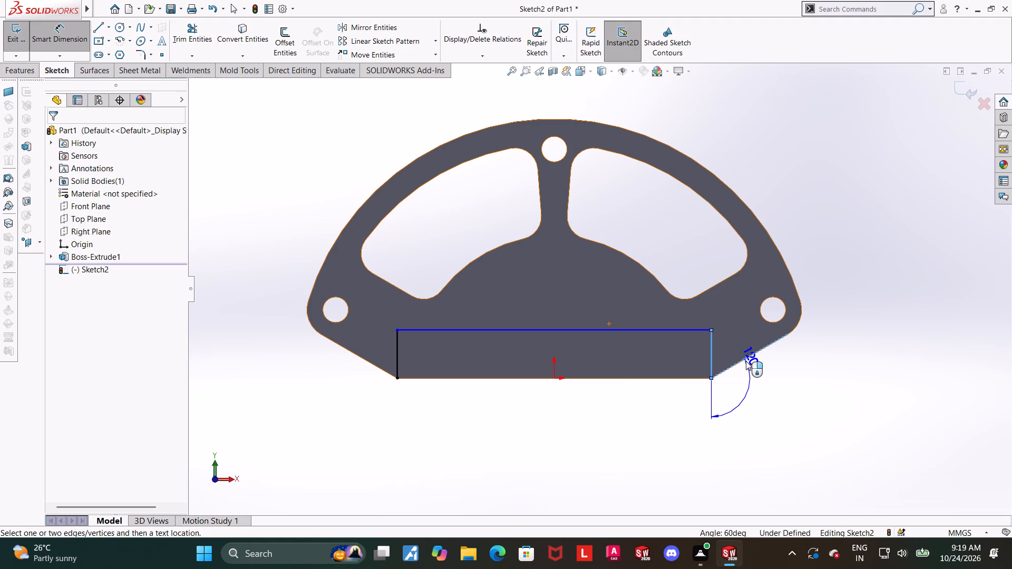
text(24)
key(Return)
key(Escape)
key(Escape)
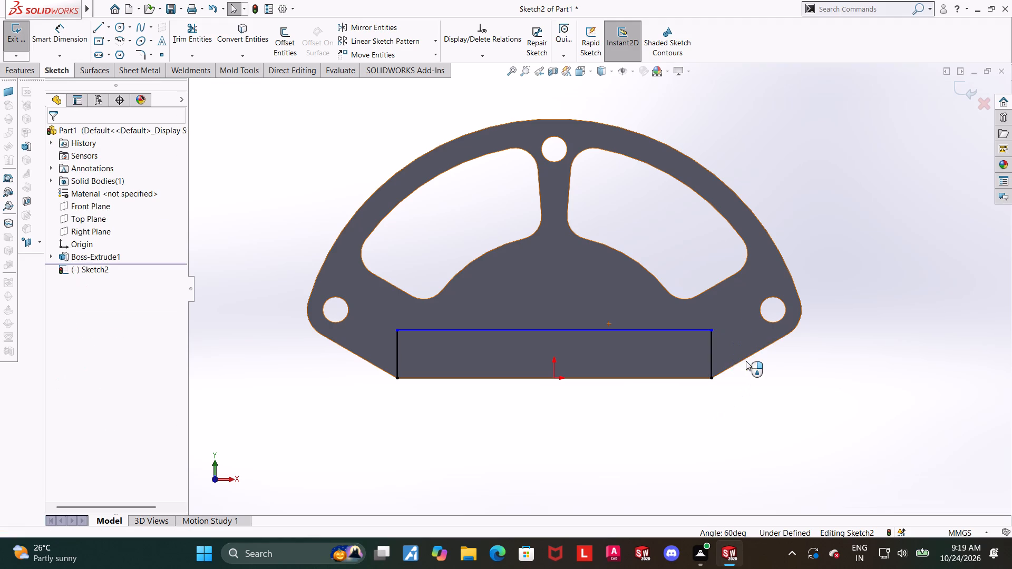
Dimension the profile's vertical side line to a height of 24 mm.
click(81, 37)
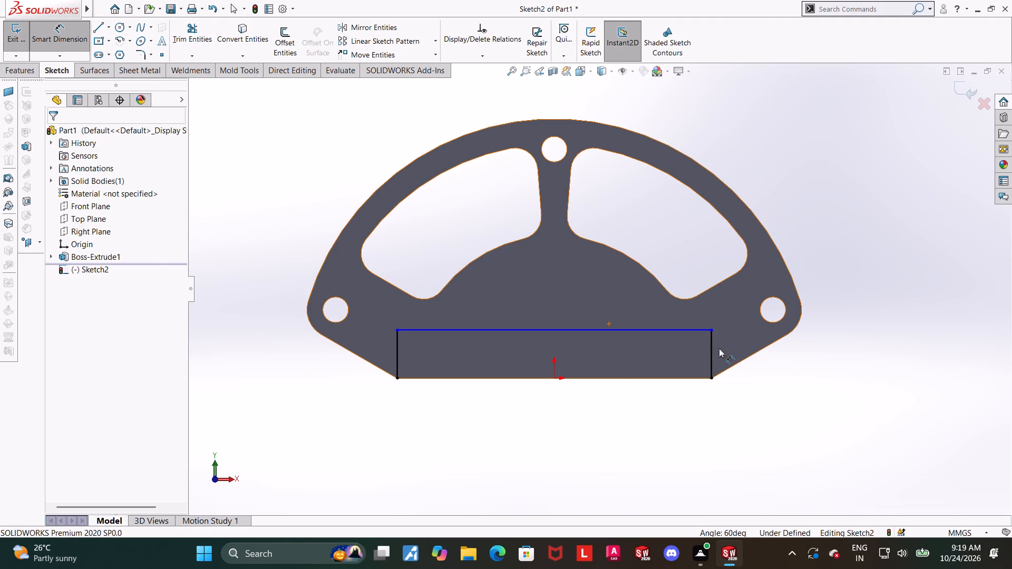
click(713, 349)
click(774, 369)
text(24)
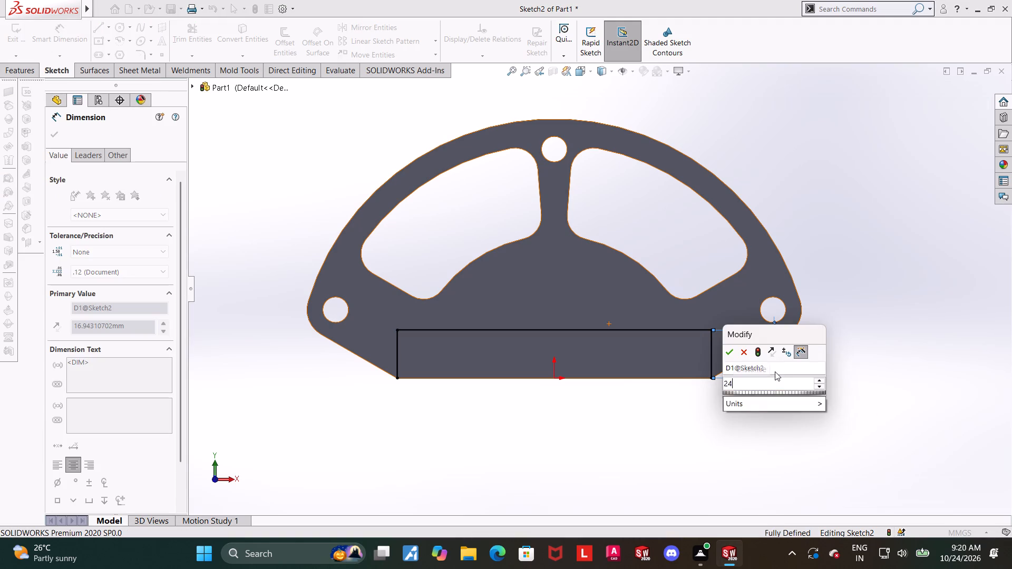
key(Return)
key(Escape)
key(Escape)
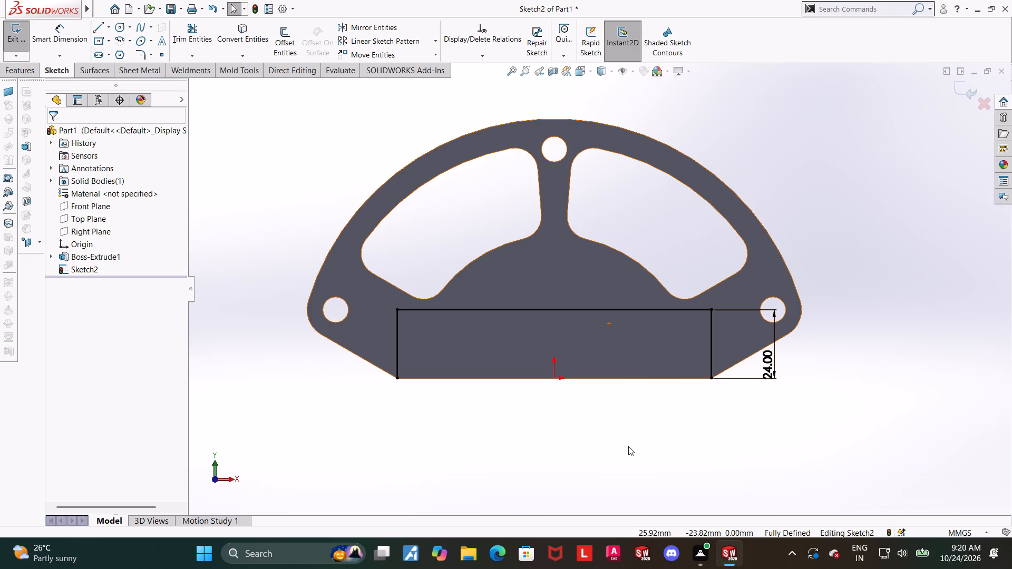
Sketch a centre-point arc centred on the origin, about 37 mm in radius, spanning over the plate from base edge to base edge.
scroll(628, 446, up, 1)
scroll(628, 291, down, 2)
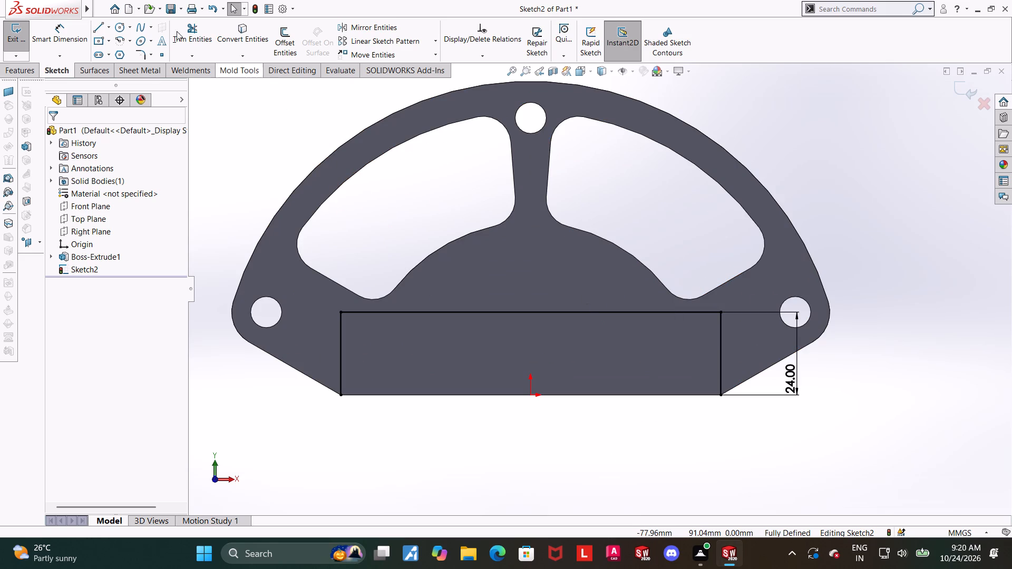
click(120, 40)
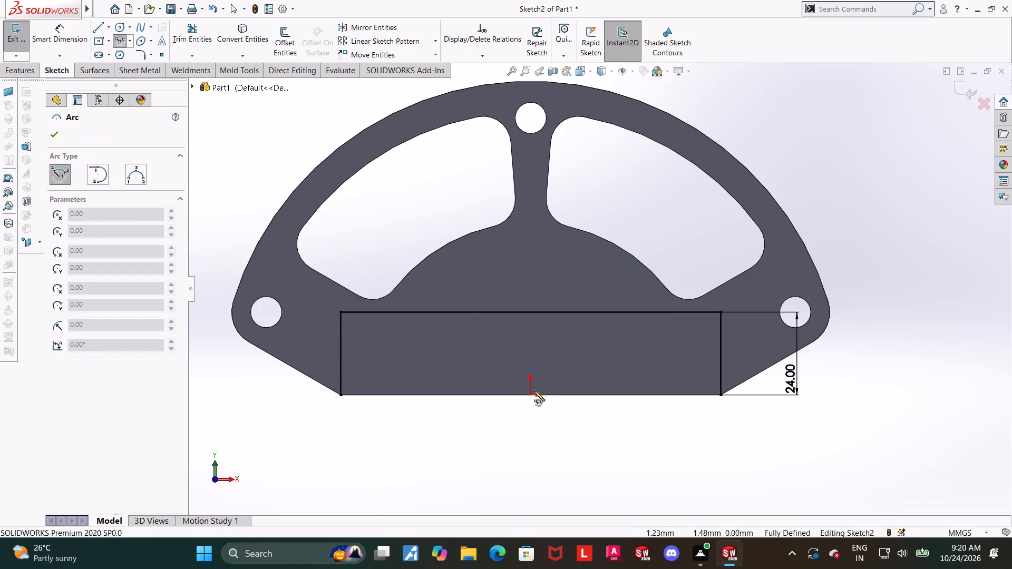
click(533, 397)
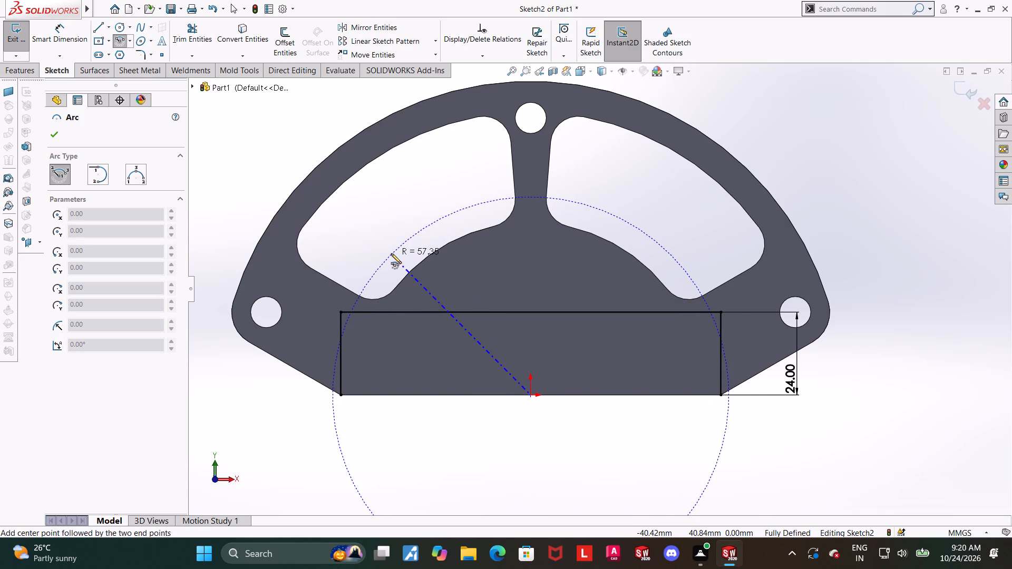
click(404, 395)
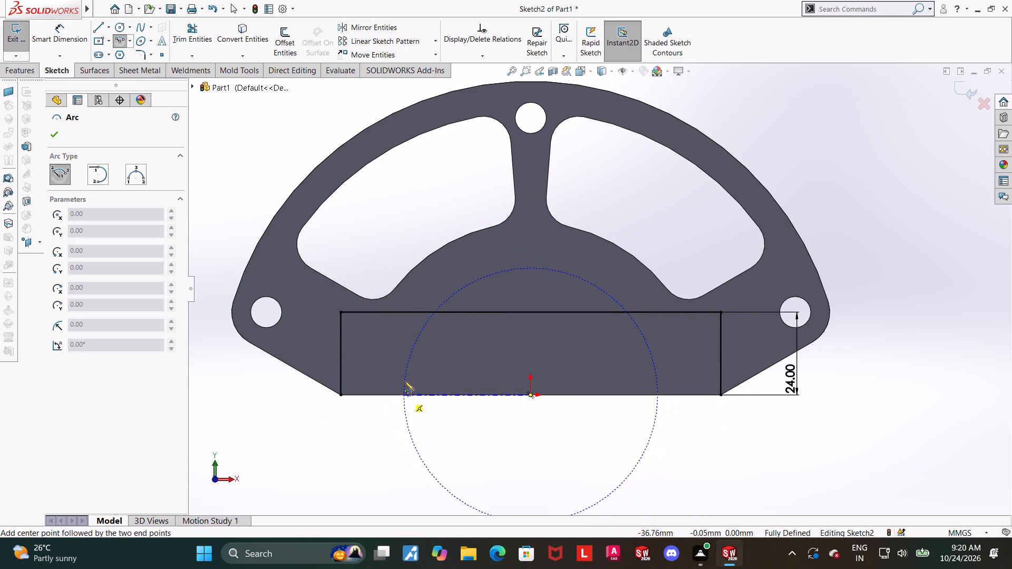
click(654, 395)
key(Escape)
key(Escape)
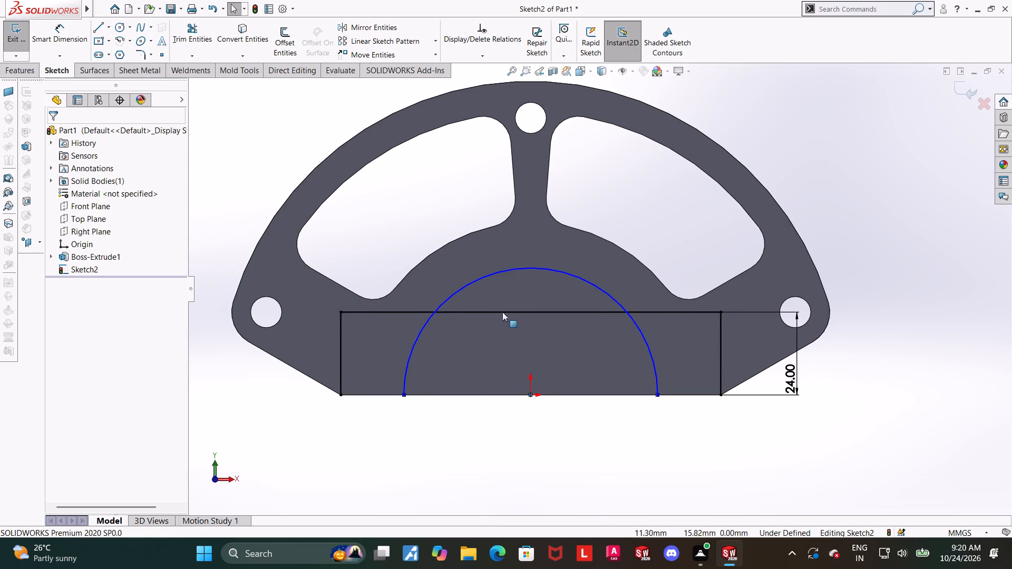
key(Escape)
Trim away the part of the profile's upper horizontal line that lies inside the arc.
click(197, 40)
drag(493, 323, 495, 295)
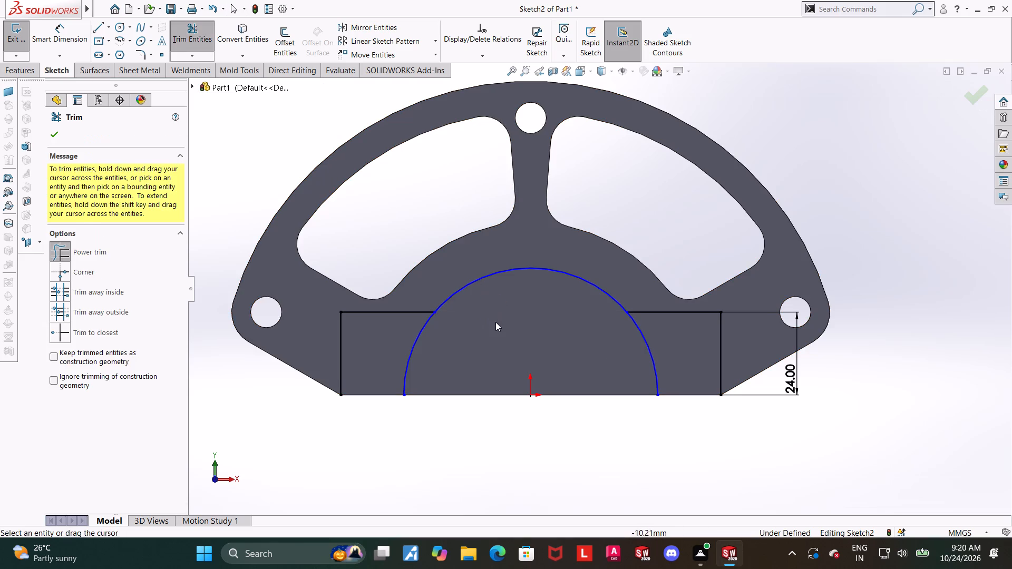
key(Escape)
key(Escape)
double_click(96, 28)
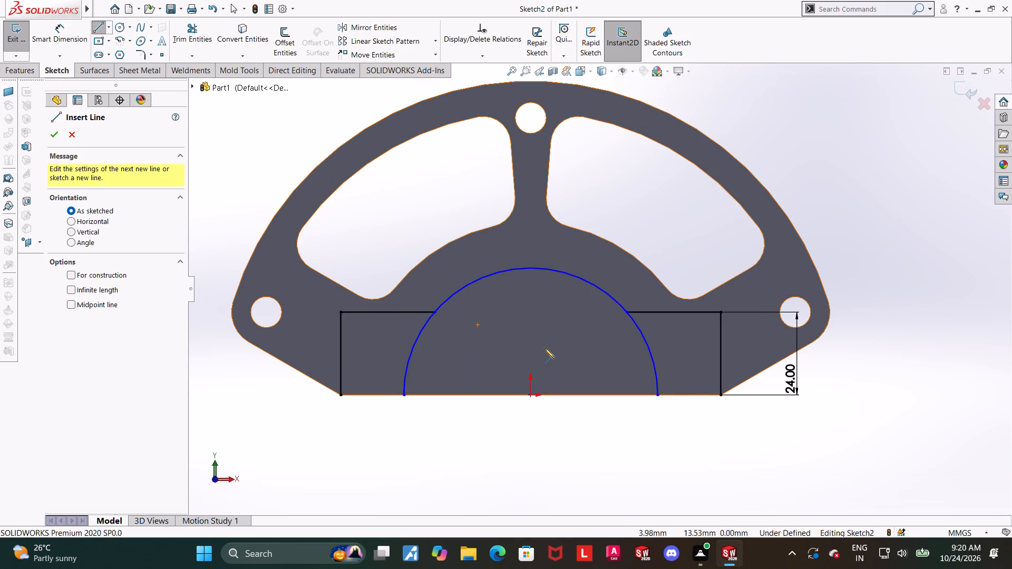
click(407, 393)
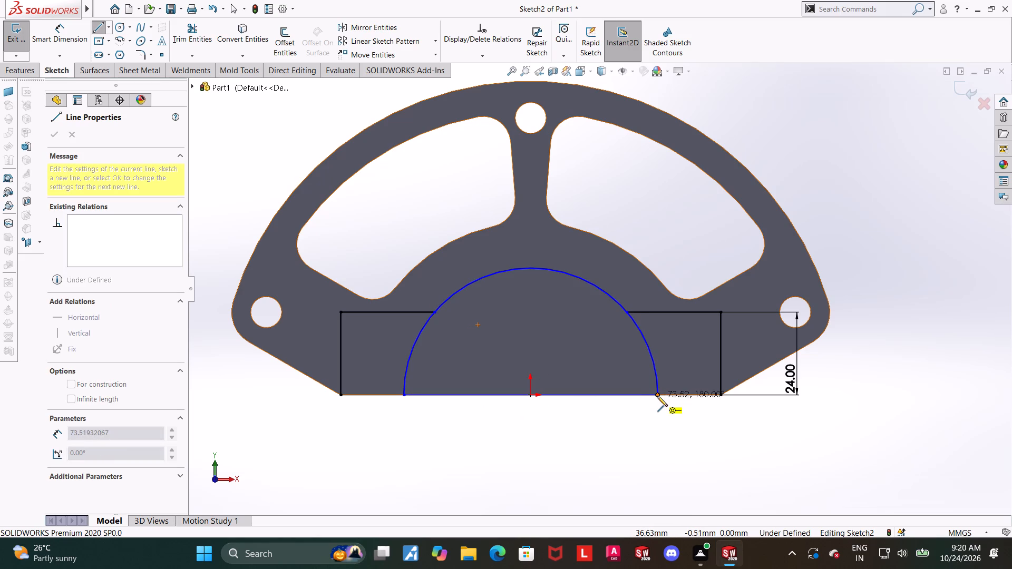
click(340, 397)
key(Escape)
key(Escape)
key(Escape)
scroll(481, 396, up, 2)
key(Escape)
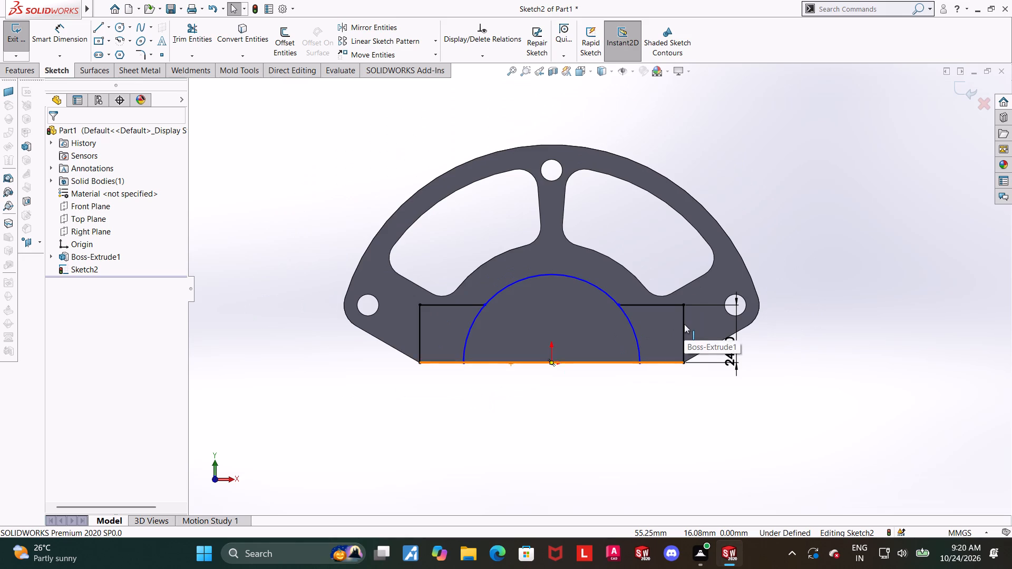
Trim both lower portions of the arc so it ends where it meets the two horizontal lines.
scroll(684, 324, down, 2)
key(Escape)
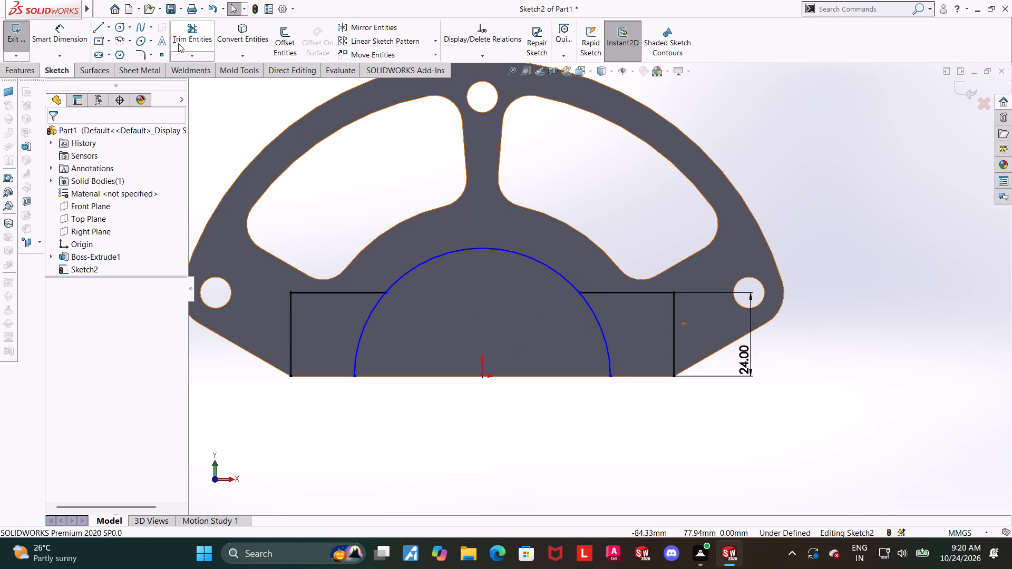
click(181, 38)
drag(372, 336, 361, 336)
drag(605, 329, 586, 328)
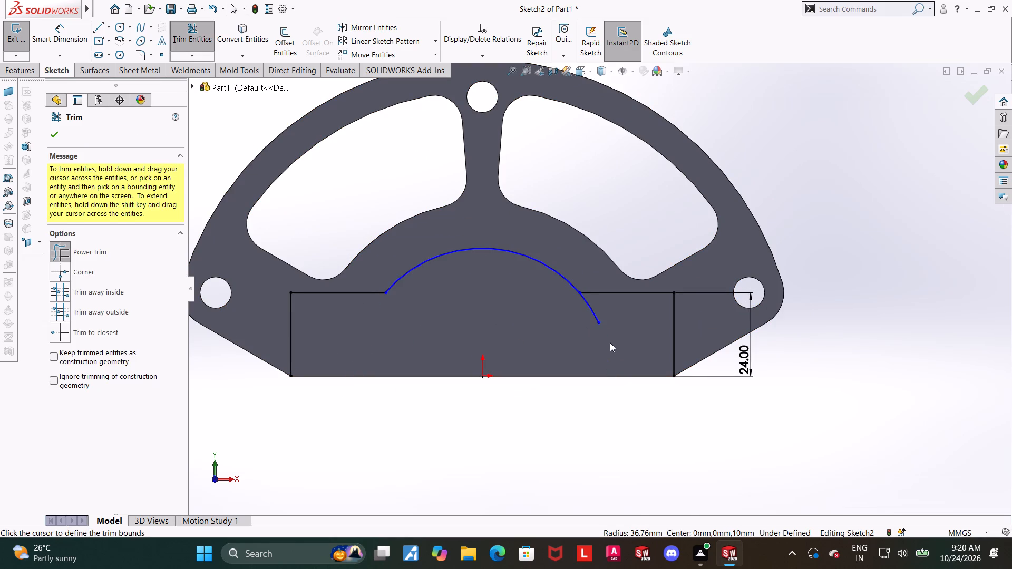
key(Escape)
click(206, 30)
click(206, 25)
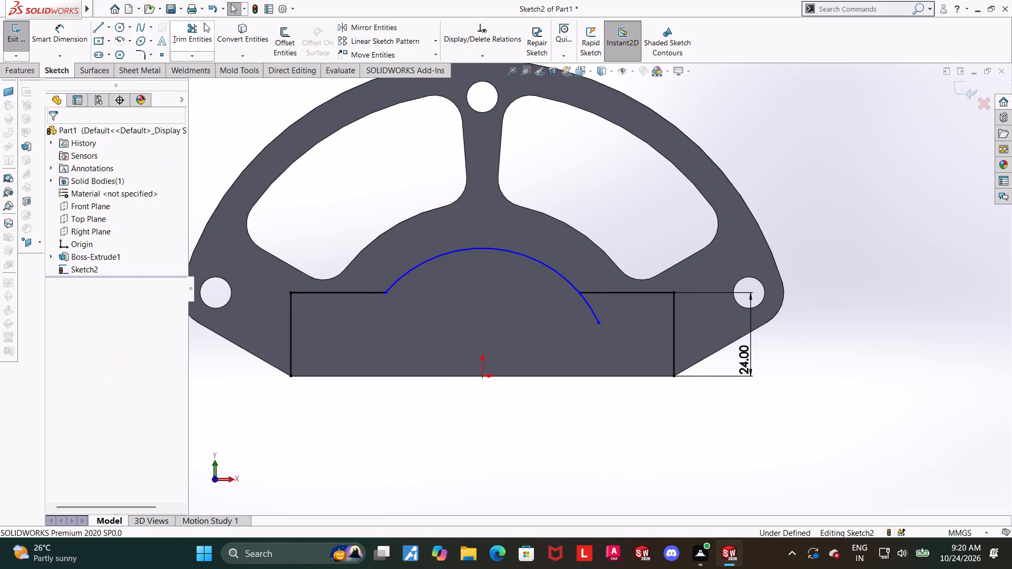
drag(595, 307, 550, 307)
key(Escape)
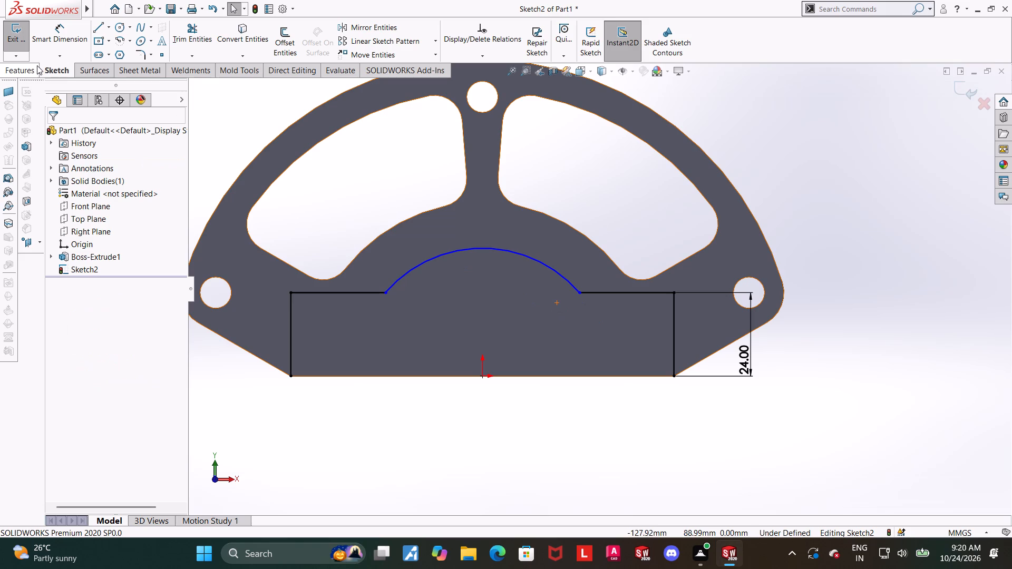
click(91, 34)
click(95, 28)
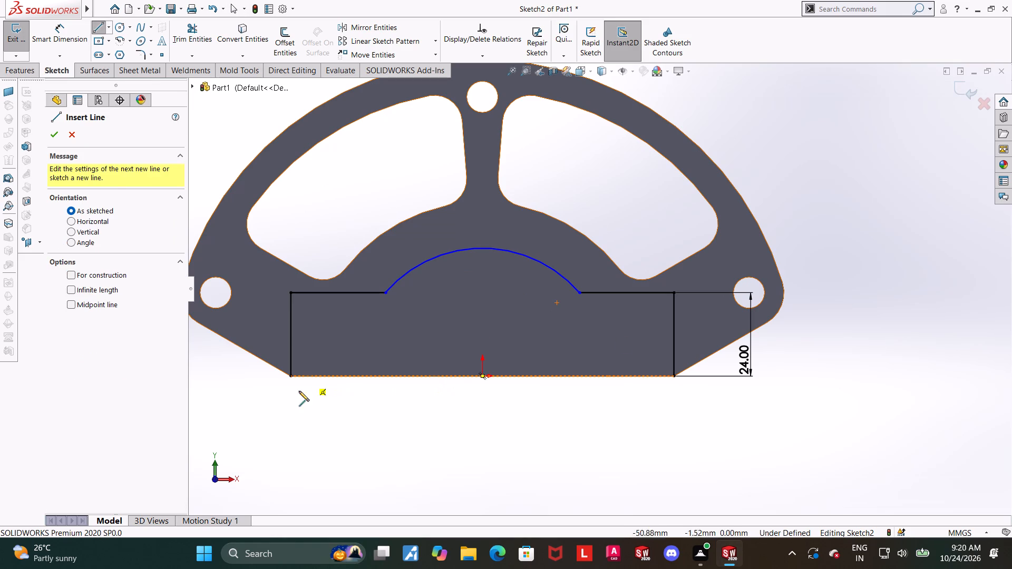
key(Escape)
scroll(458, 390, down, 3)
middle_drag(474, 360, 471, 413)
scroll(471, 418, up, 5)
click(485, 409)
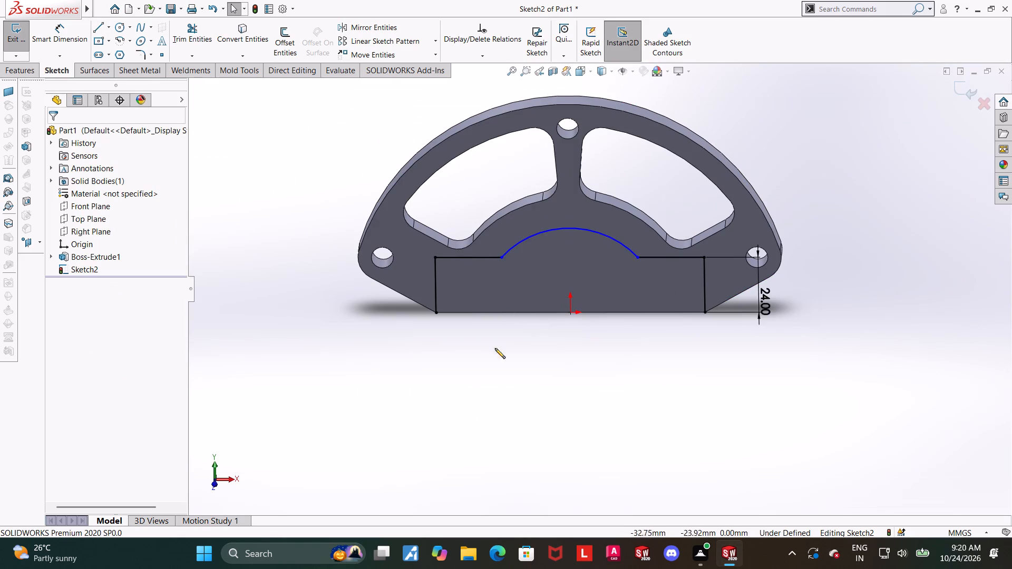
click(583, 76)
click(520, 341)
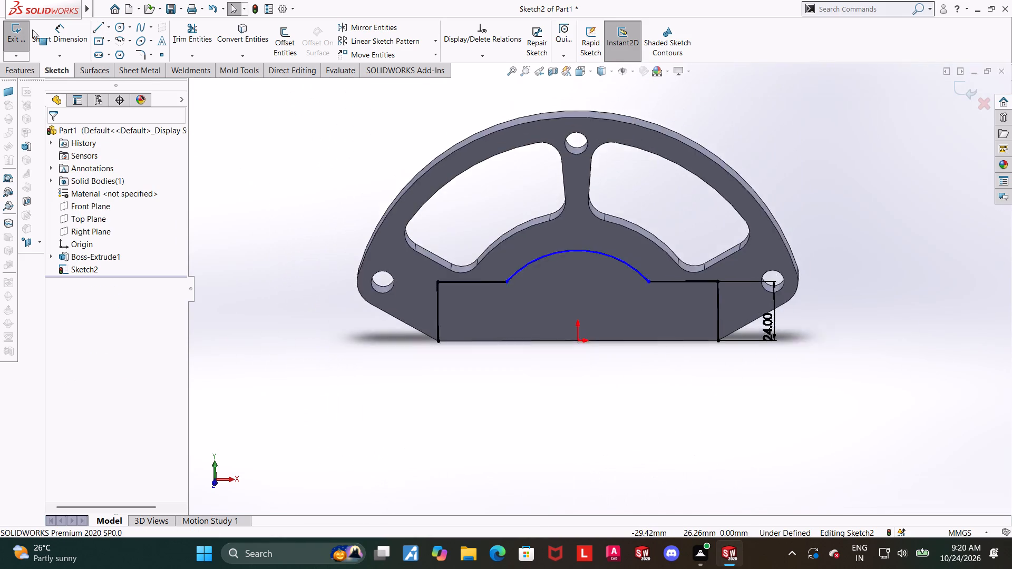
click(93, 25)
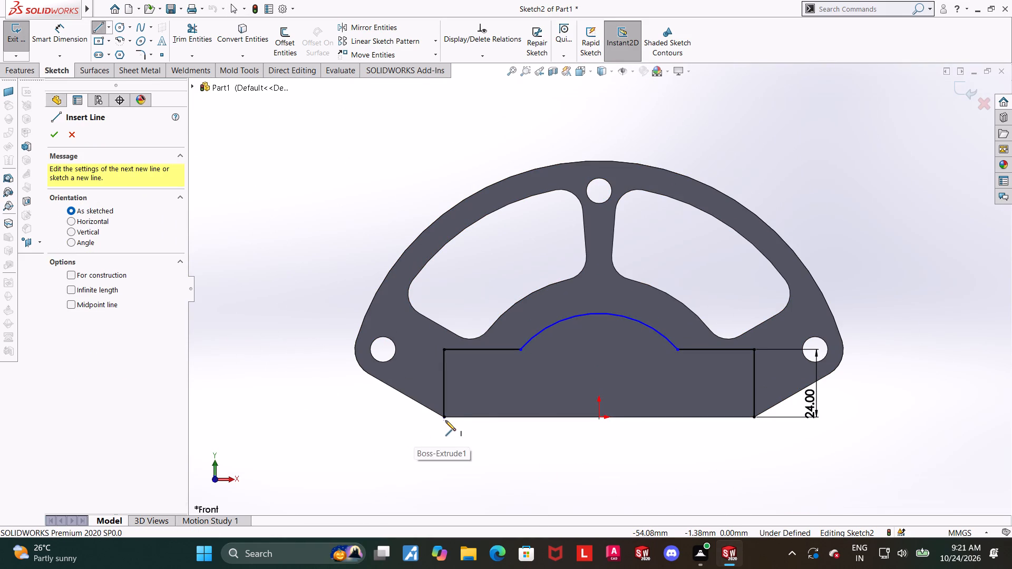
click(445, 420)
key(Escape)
Close the profile with a horizontal line along the plate's base edge, joining its two bottom corners.
double_click(91, 27)
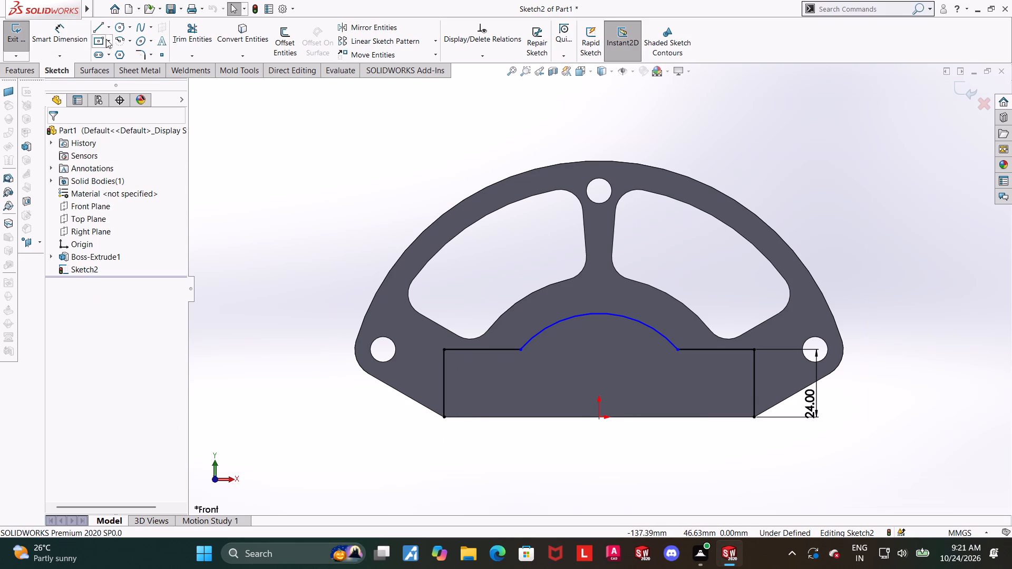
click(99, 28)
click(445, 417)
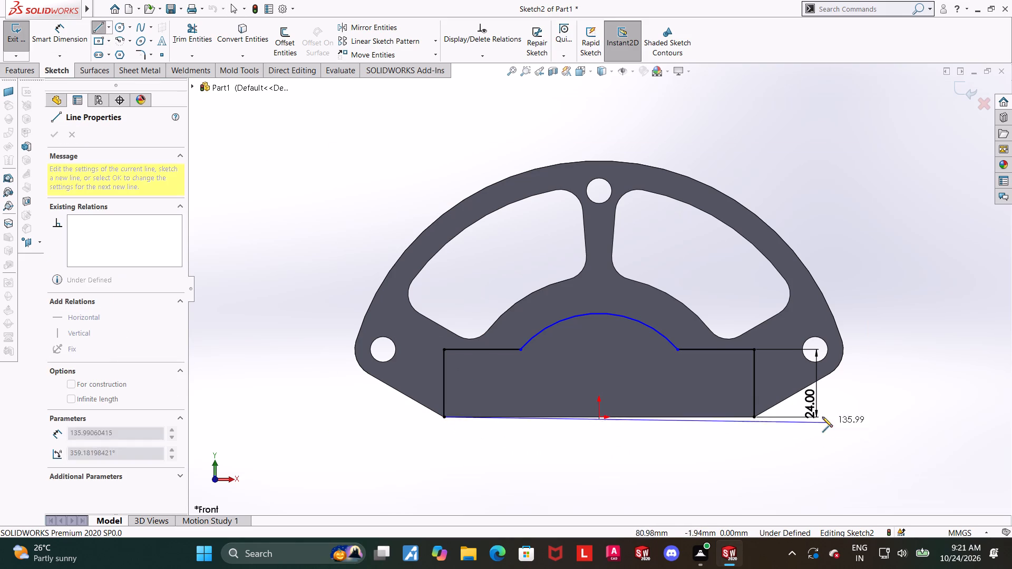
click(756, 419)
key(Escape)
key(Escape)
key(Escape)
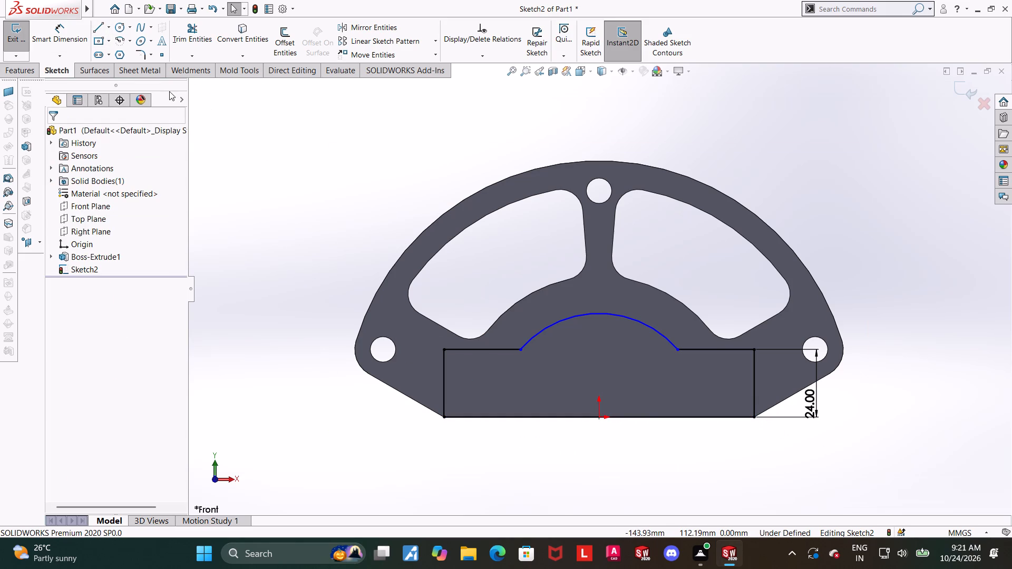
Dimension the central arc with a radius of 41 mm.
click(52, 29)
scroll(721, 193, down, 2)
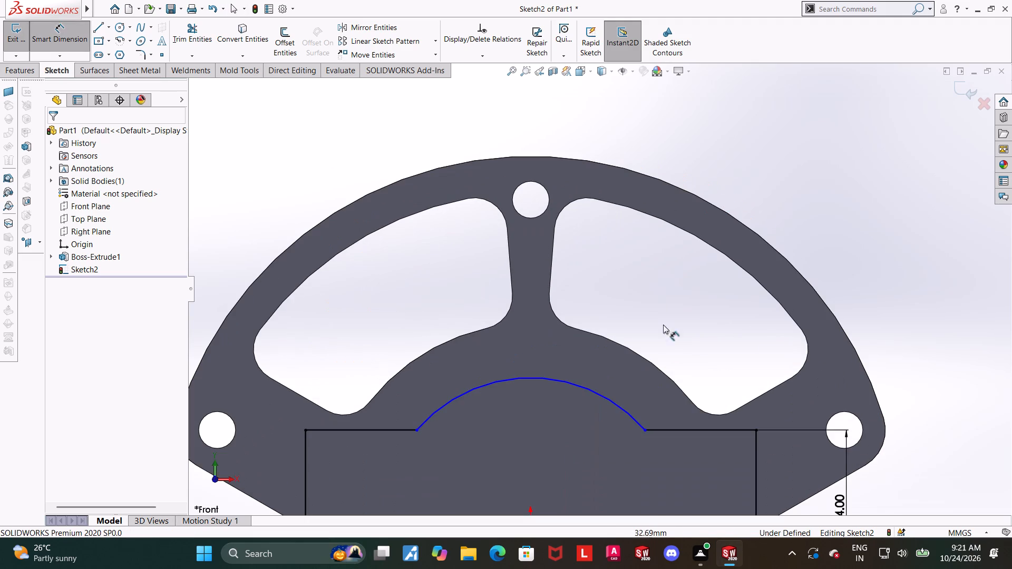
click(614, 402)
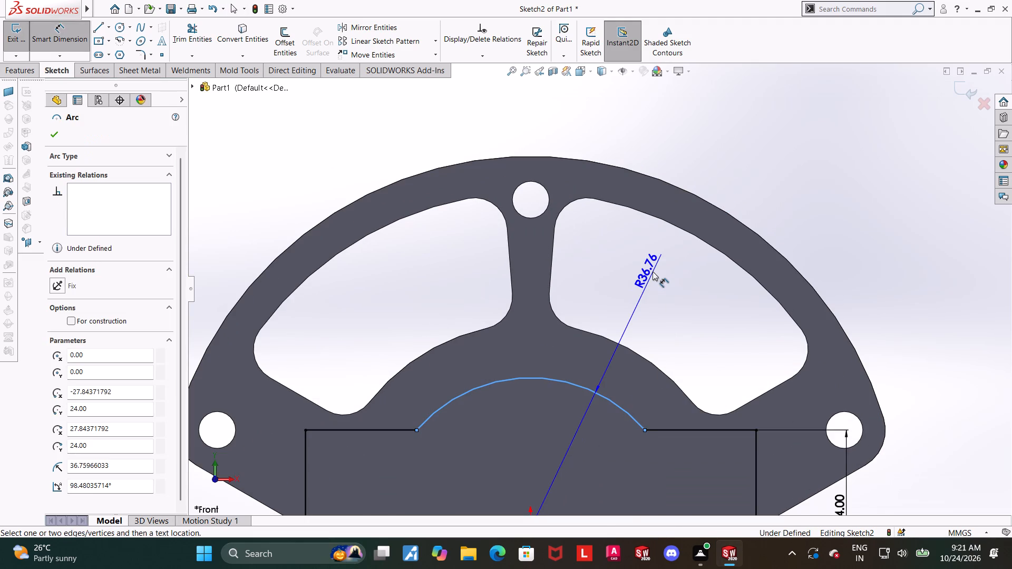
click(653, 271)
key(4)
key(1)
key(Return)
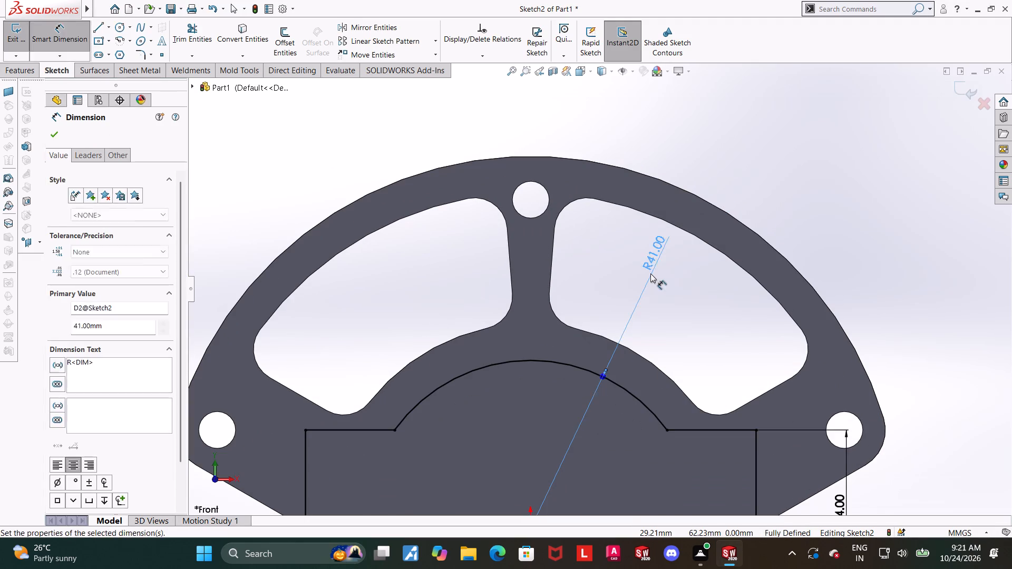
key(Escape)
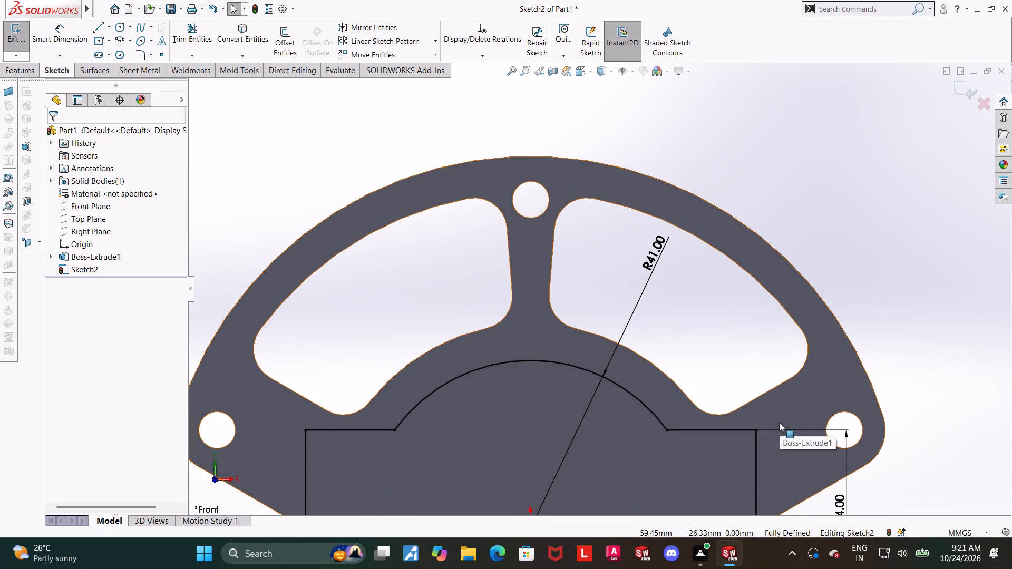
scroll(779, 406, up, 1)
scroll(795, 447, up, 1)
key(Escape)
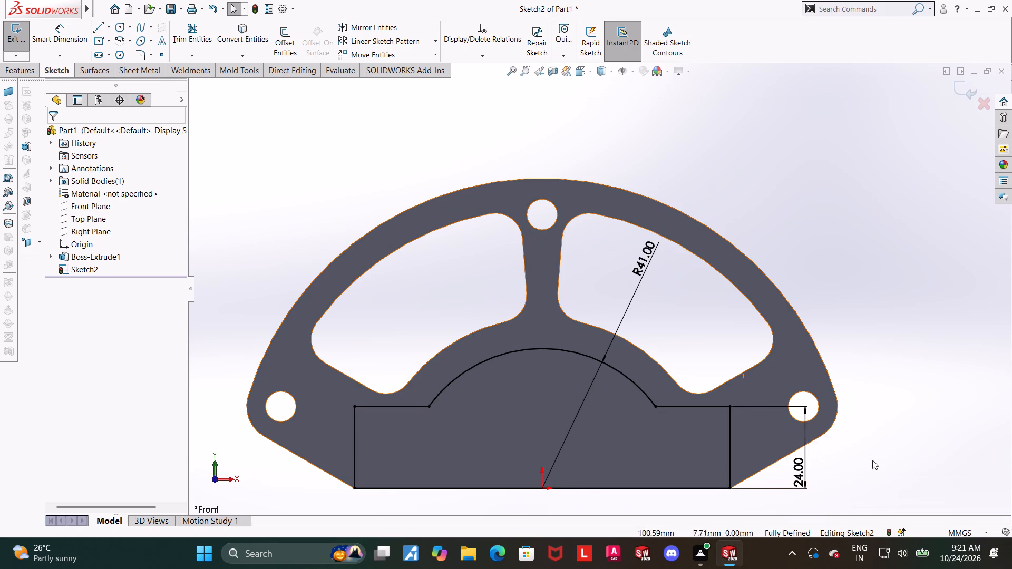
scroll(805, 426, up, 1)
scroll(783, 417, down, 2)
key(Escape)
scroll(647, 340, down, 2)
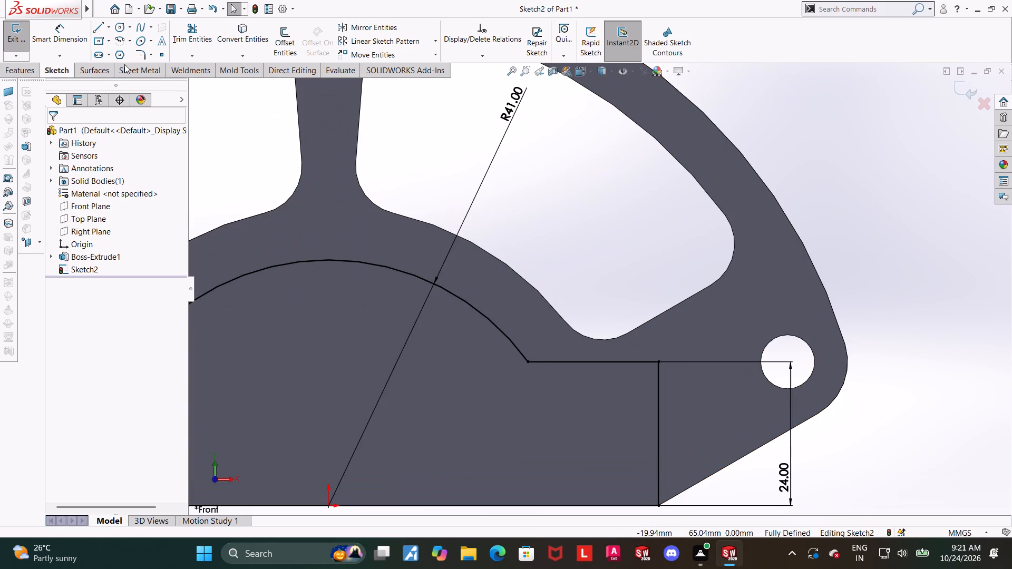
Check the distance between the right cutout's lower fillet and the profile's short upper horizontal line.
click(49, 27)
click(595, 339)
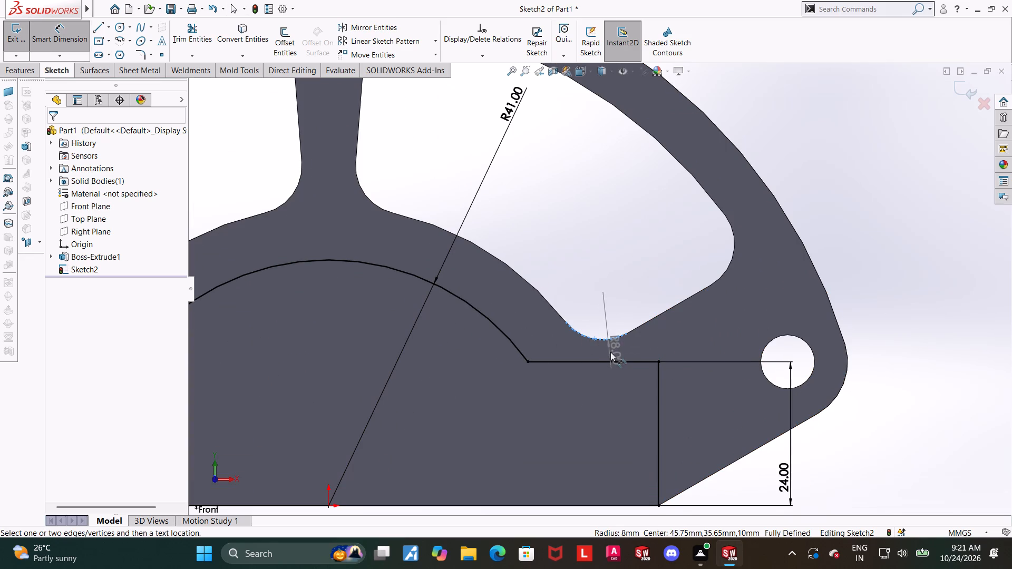
click(608, 361)
key(Escape)
key(Escape)
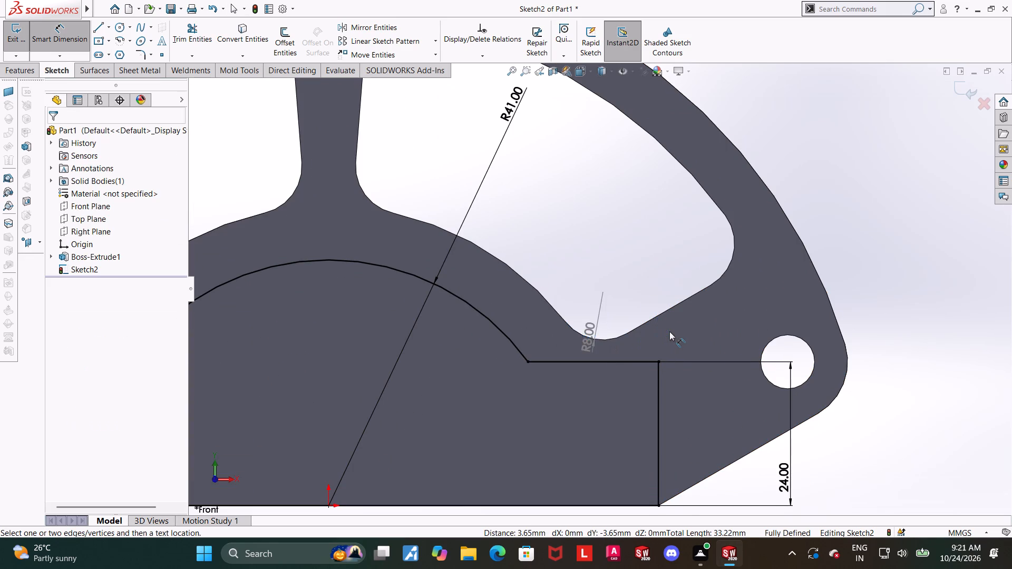
key(Escape)
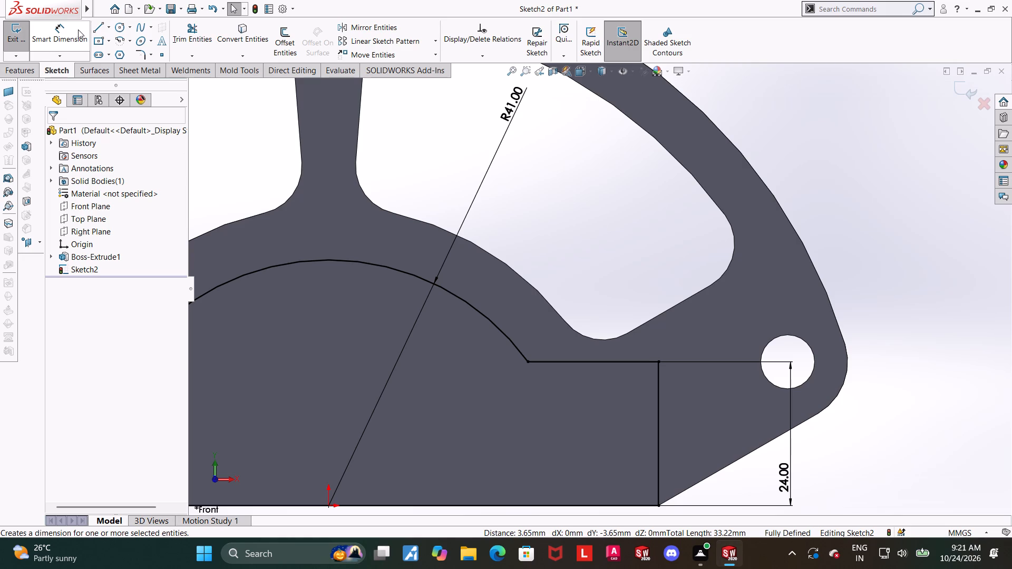
click(78, 30)
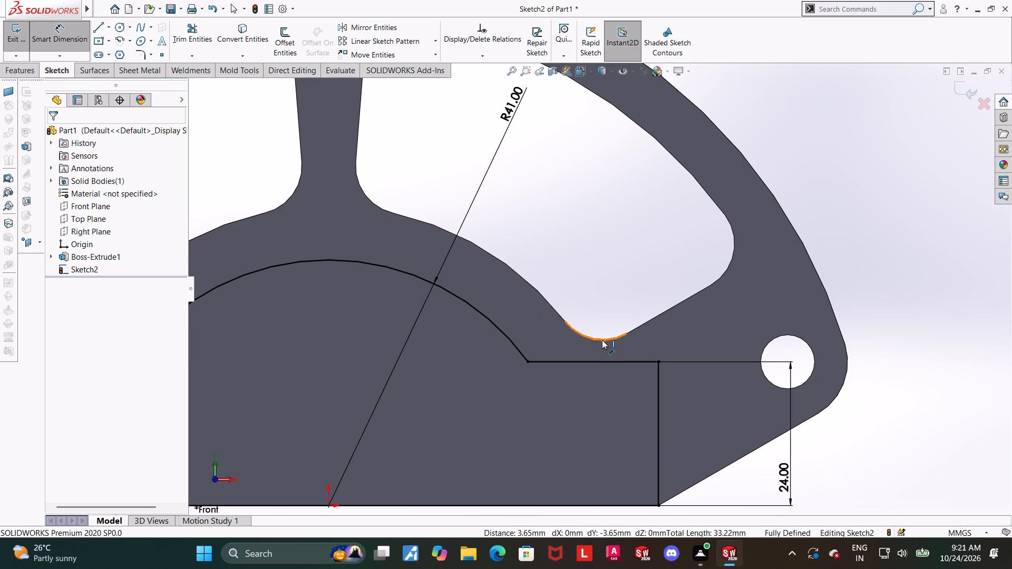
click(596, 340)
click(605, 359)
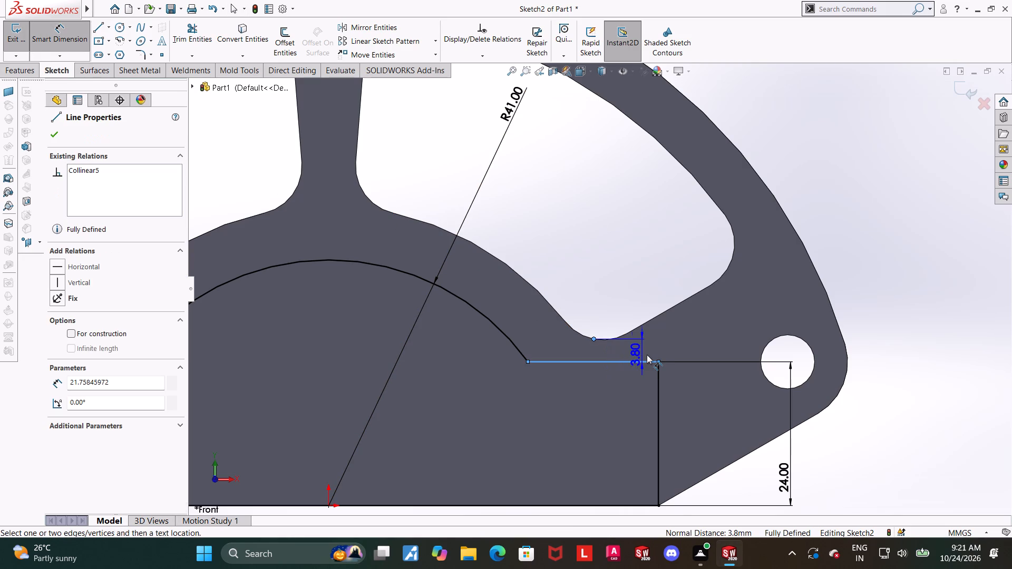
key(Escape)
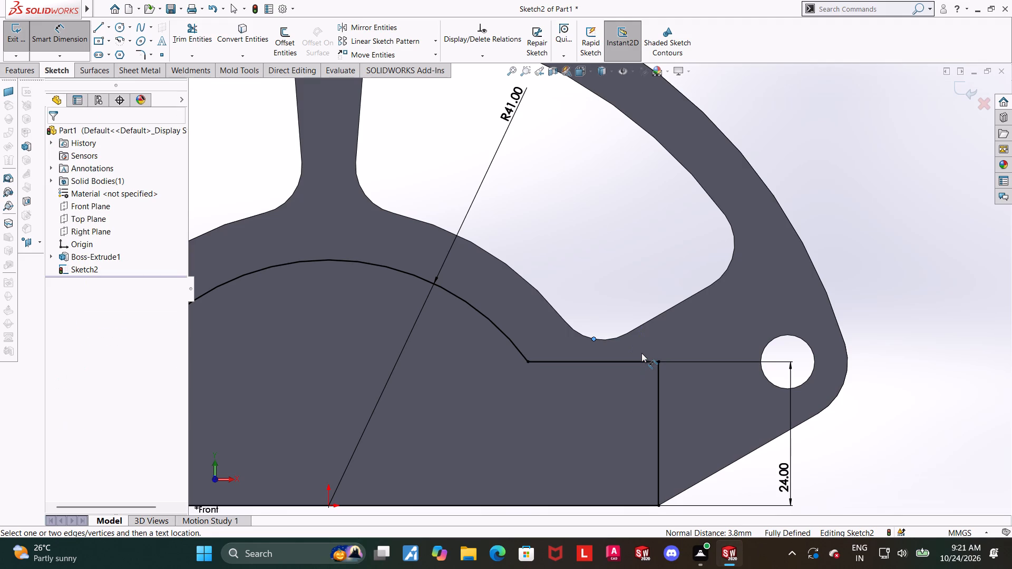
key(Escape)
key(Escape)
Finish and exit the arched profile sketch.
scroll(641, 353, up, 1)
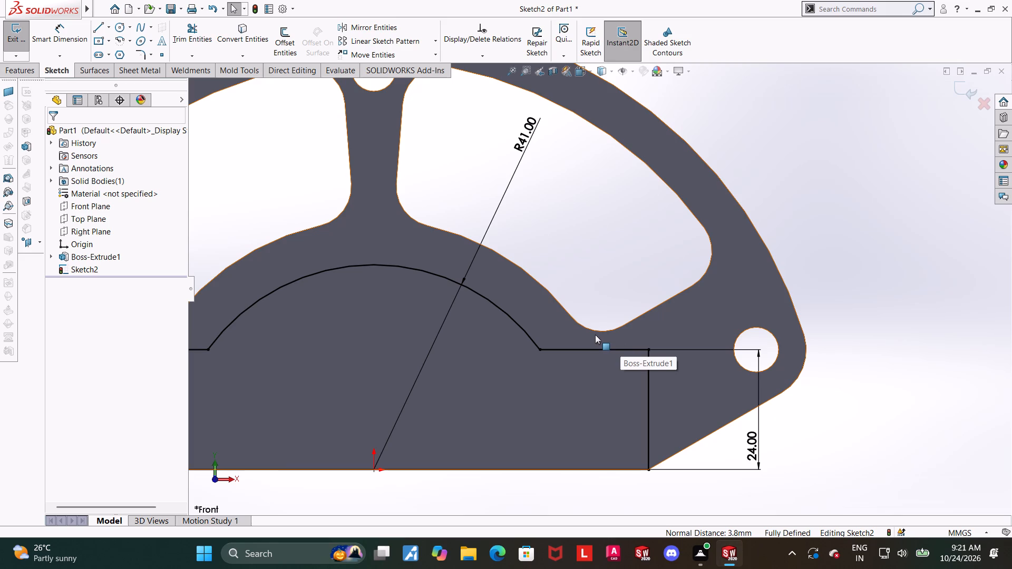
scroll(594, 334, up, 1)
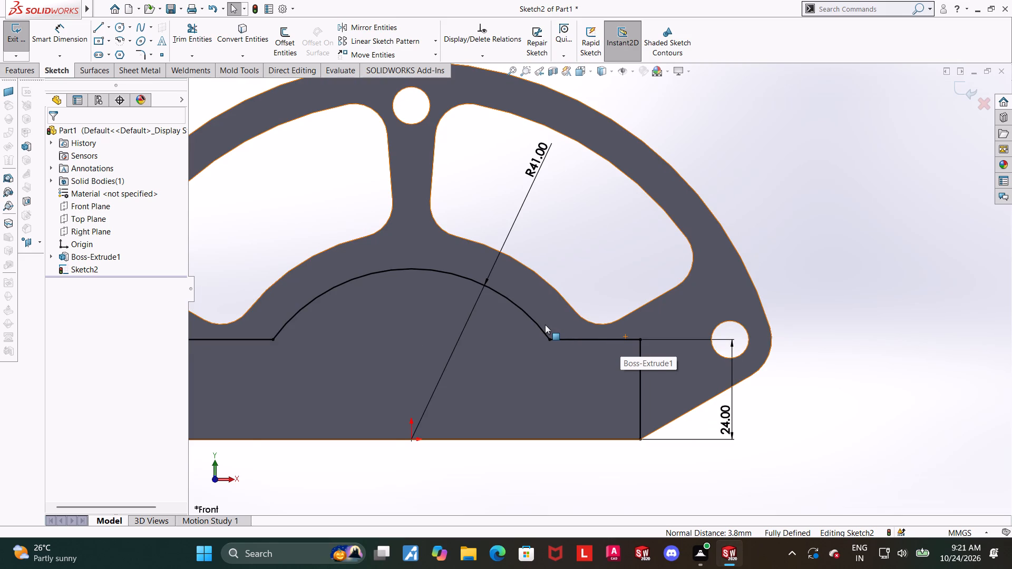
scroll(545, 325, up, 2)
key(Escape)
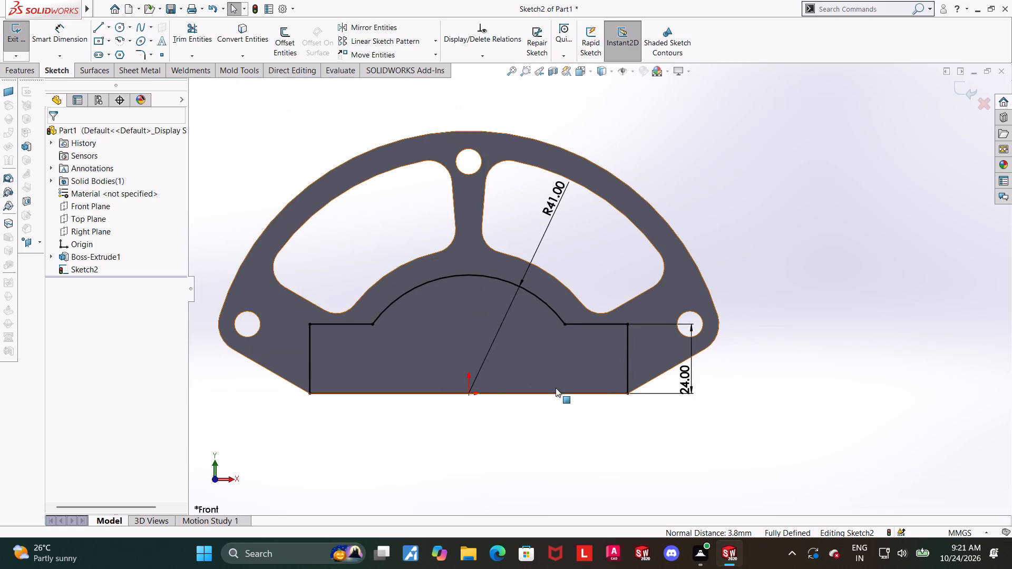
scroll(556, 388, up, 1)
scroll(447, 217, down, 2)
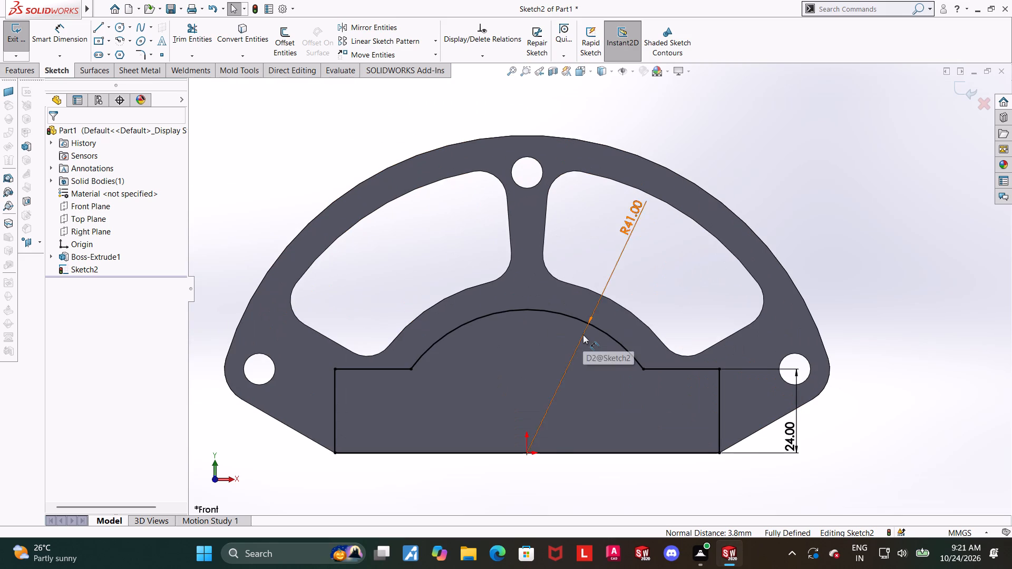
scroll(583, 335, up, 1)
middle_drag(587, 342, 546, 381)
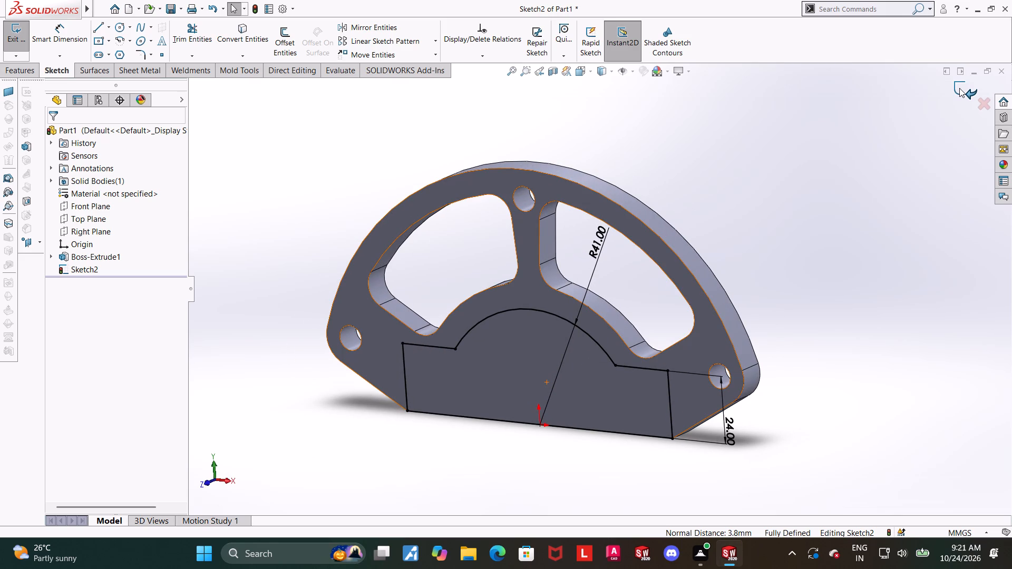
click(959, 88)
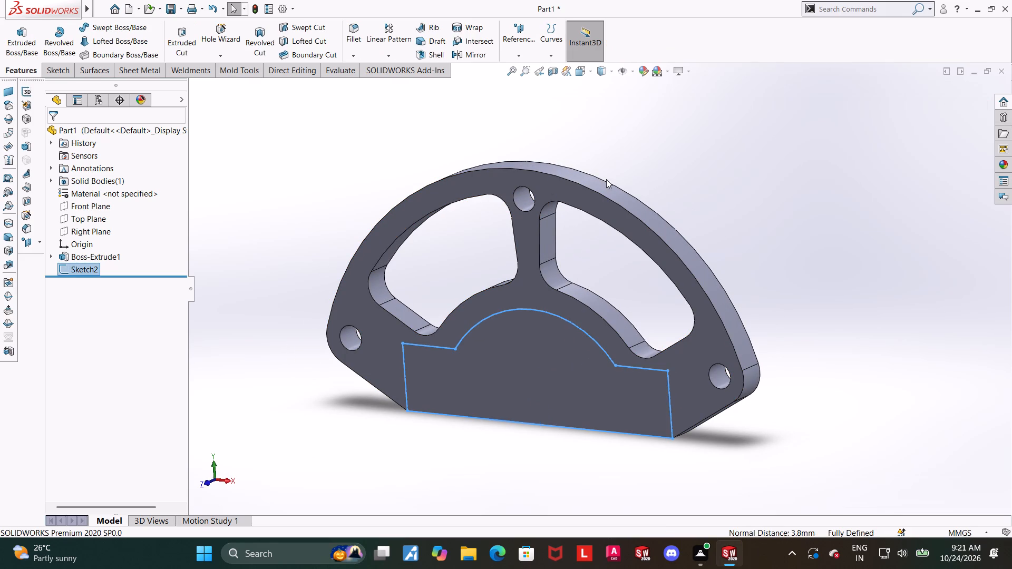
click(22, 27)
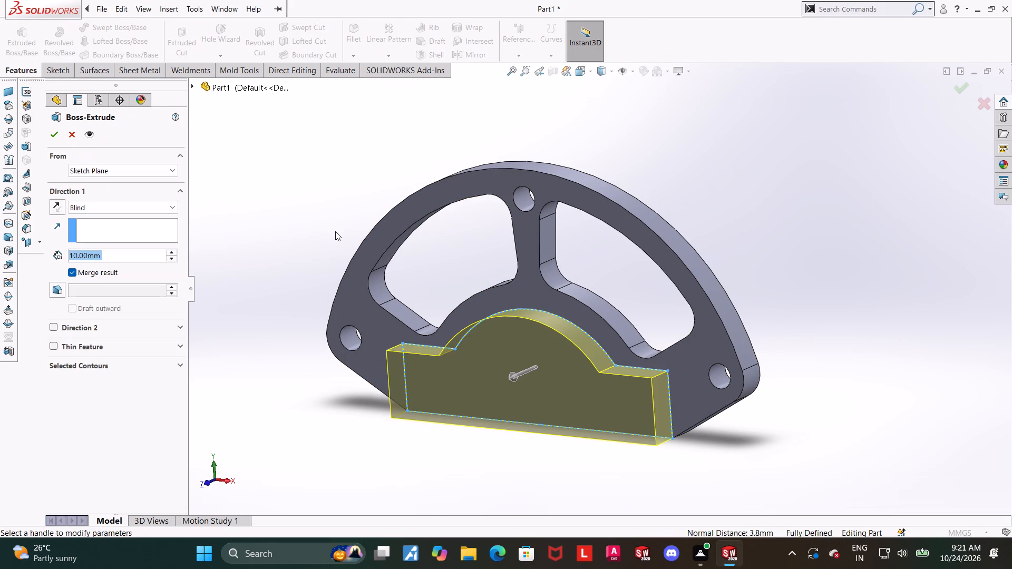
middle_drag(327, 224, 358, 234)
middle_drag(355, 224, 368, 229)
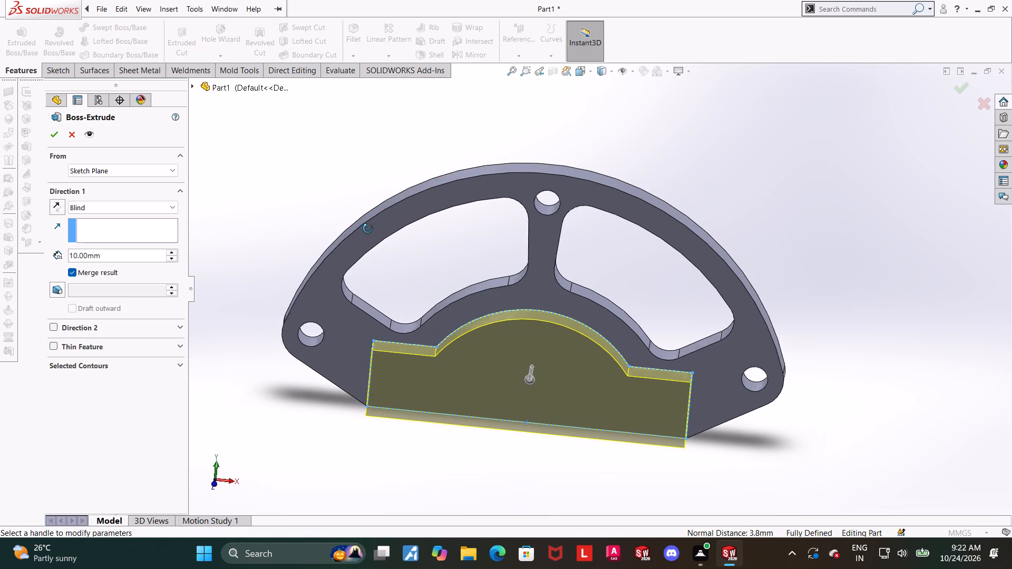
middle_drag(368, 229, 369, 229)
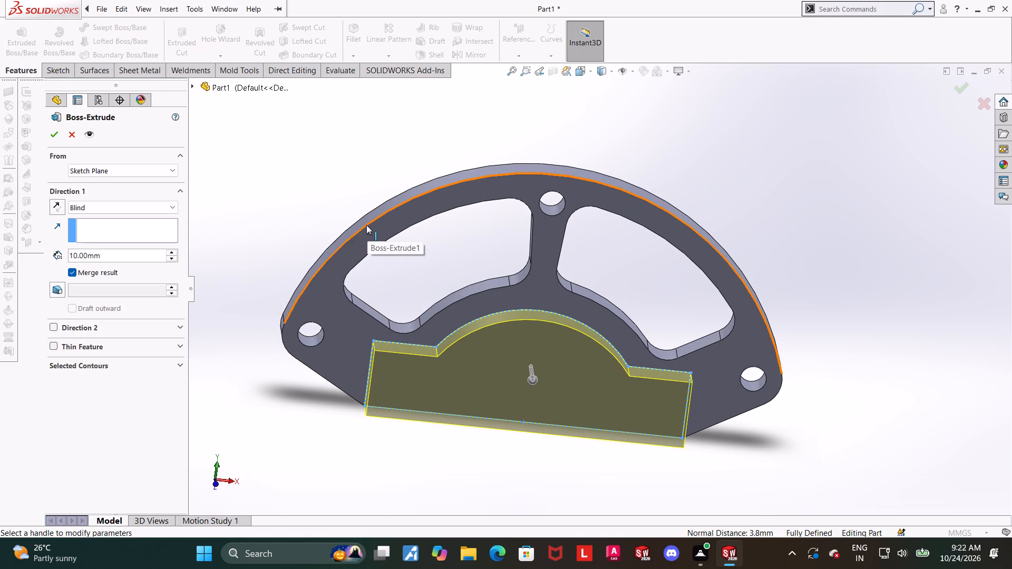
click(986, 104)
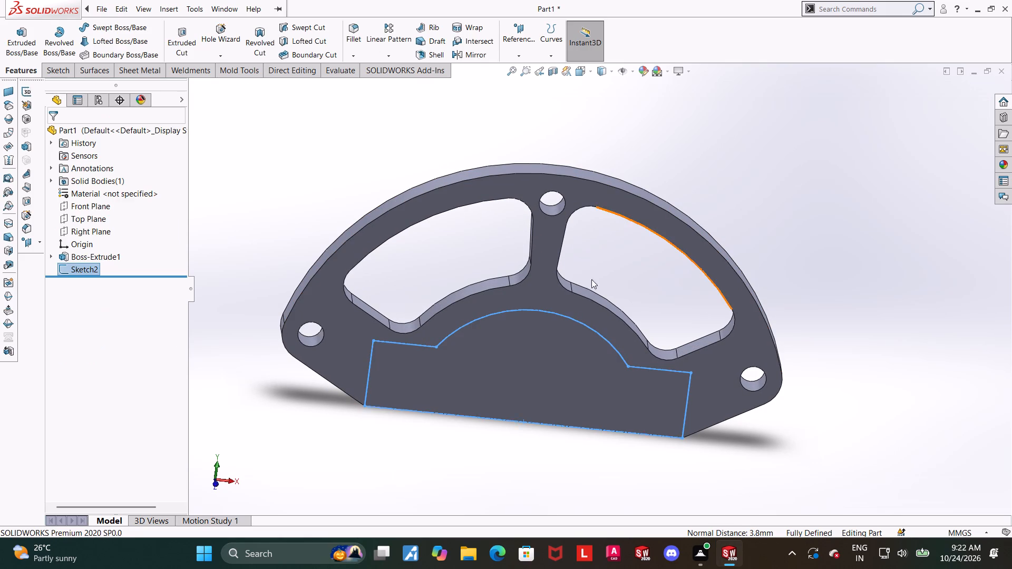
Delete the arched profile sketch, keeping only the extruded plate.
click(300, 172)
right_click(86, 266)
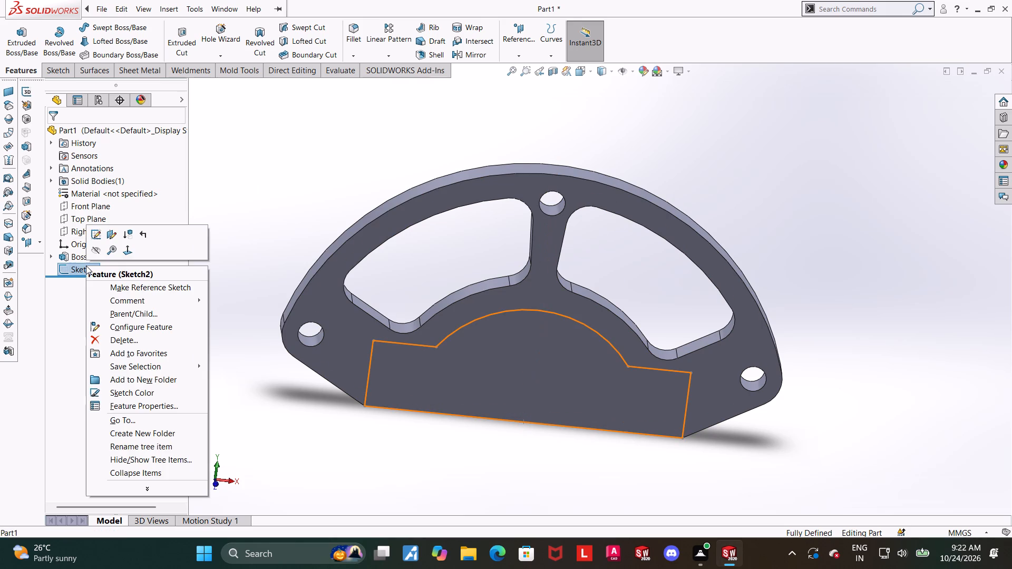
click(119, 339)
click(576, 211)
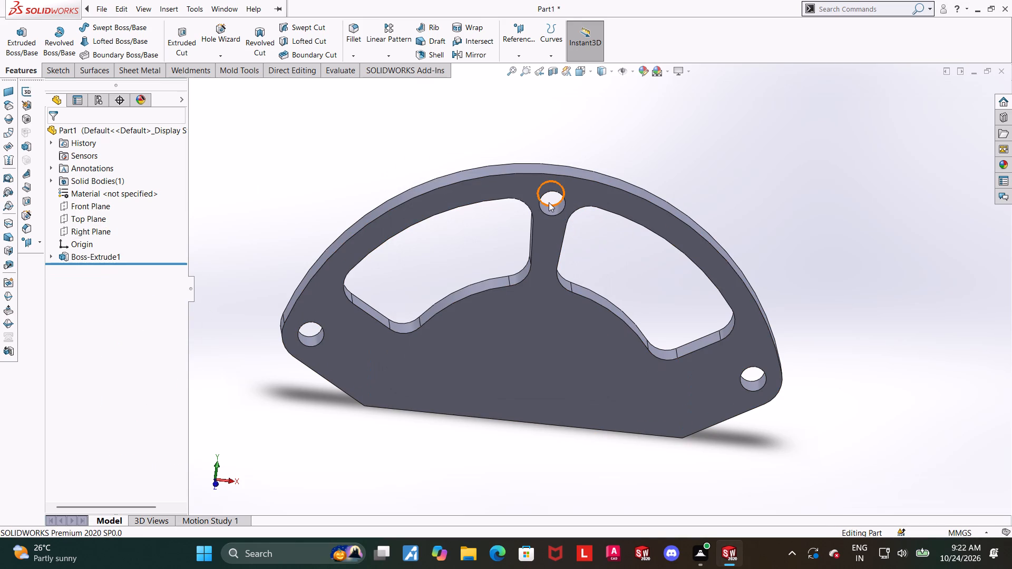
Start a new sketch on the plate's large front face and view it face-on.
middle_drag(630, 260, 641, 145)
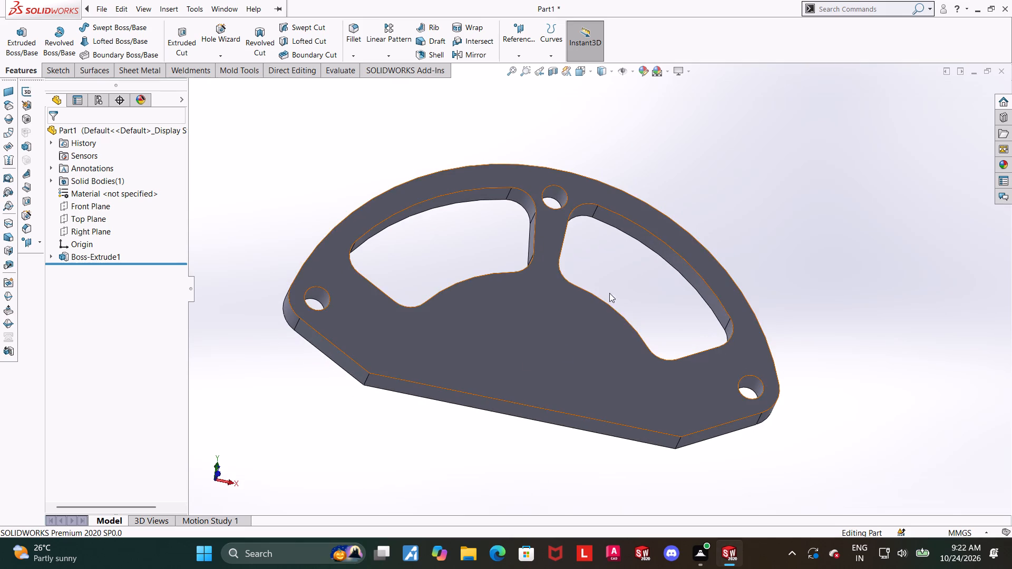
click(525, 359)
click(569, 336)
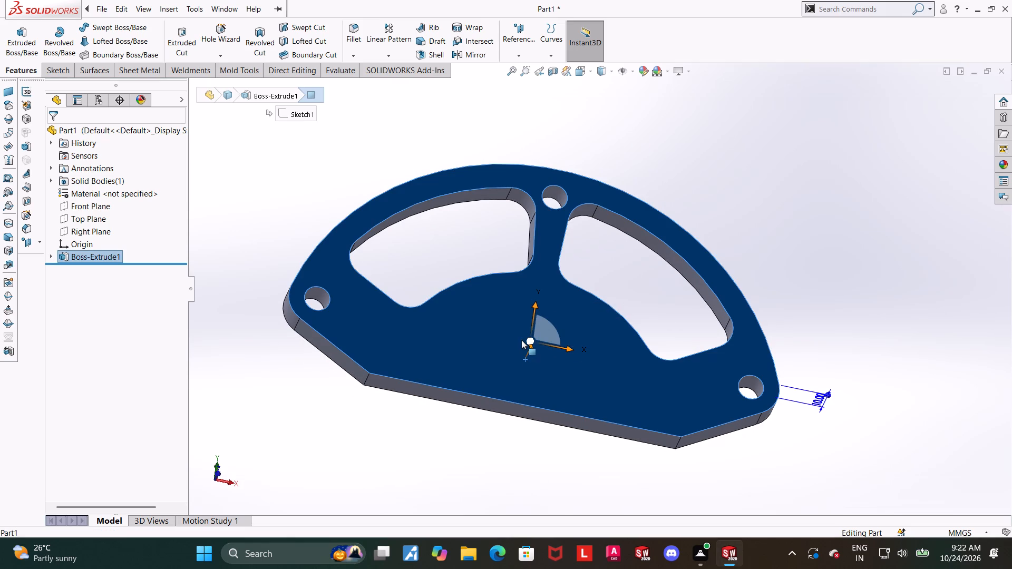
click(207, 297)
click(501, 346)
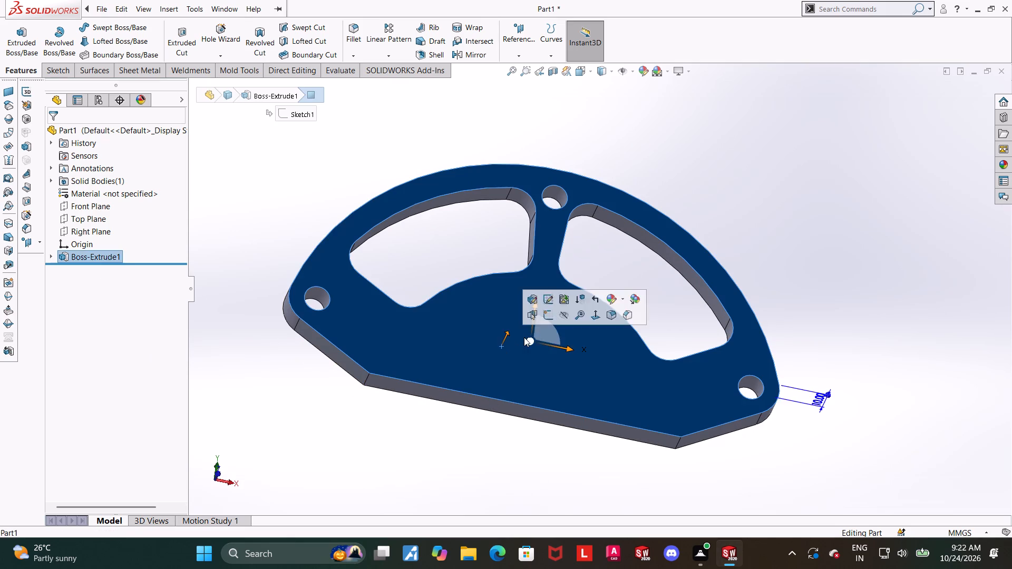
click(546, 319)
click(62, 270)
click(94, 254)
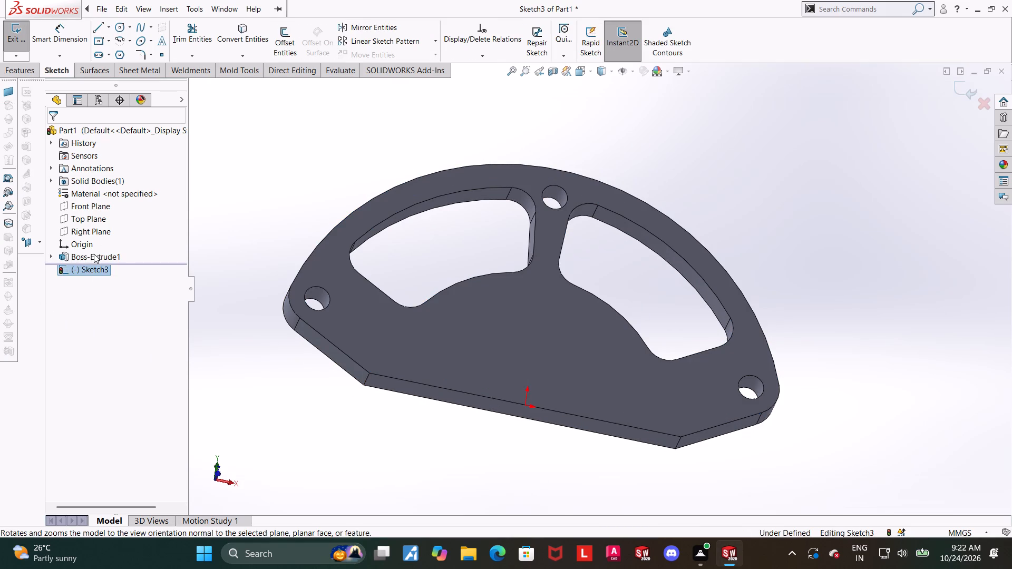
Sketch a corner rectangle about 15 mm high from the plate's left base corner, ending just short of its right base corner.
click(105, 42)
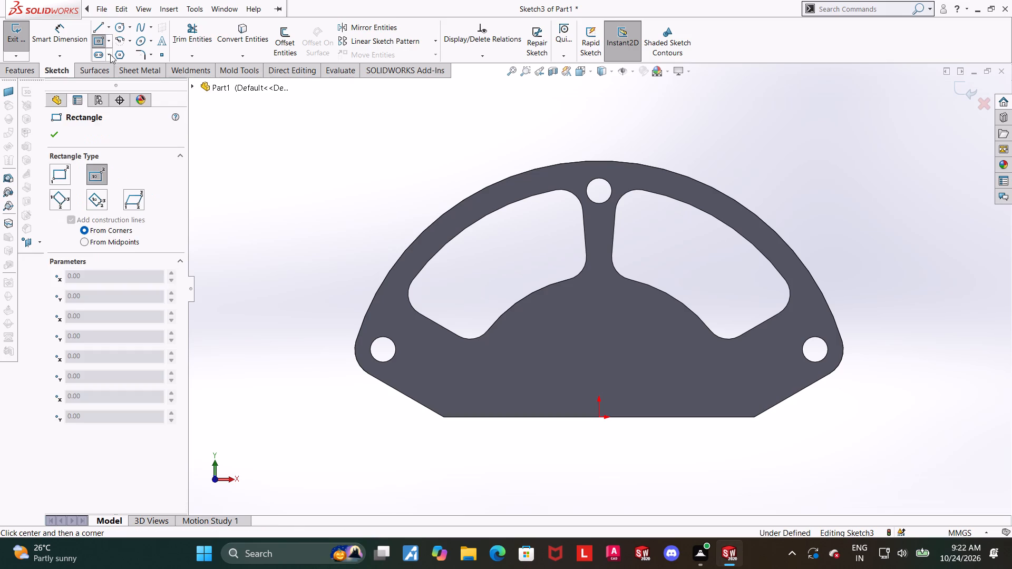
key(Escape)
click(110, 43)
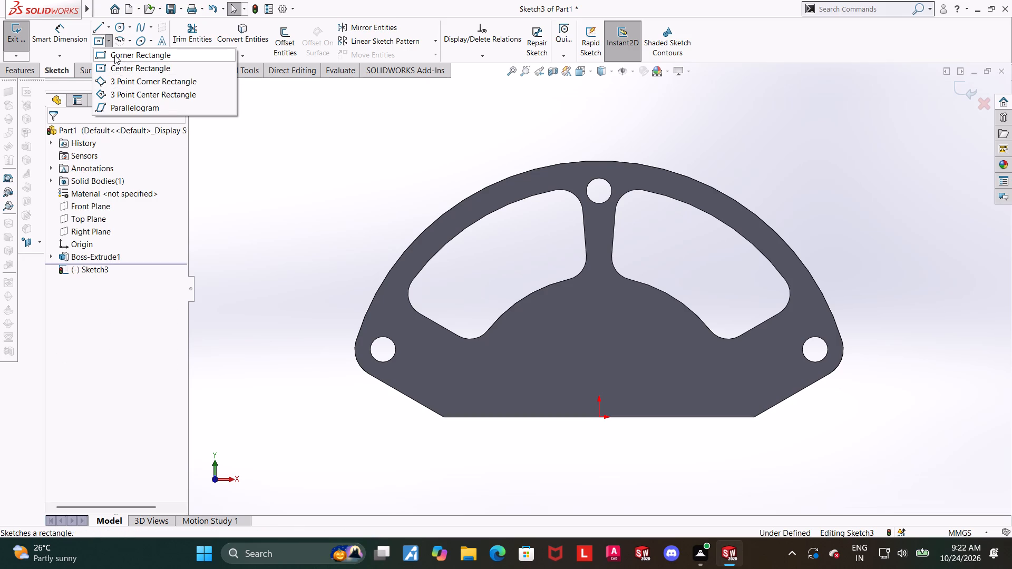
click(114, 54)
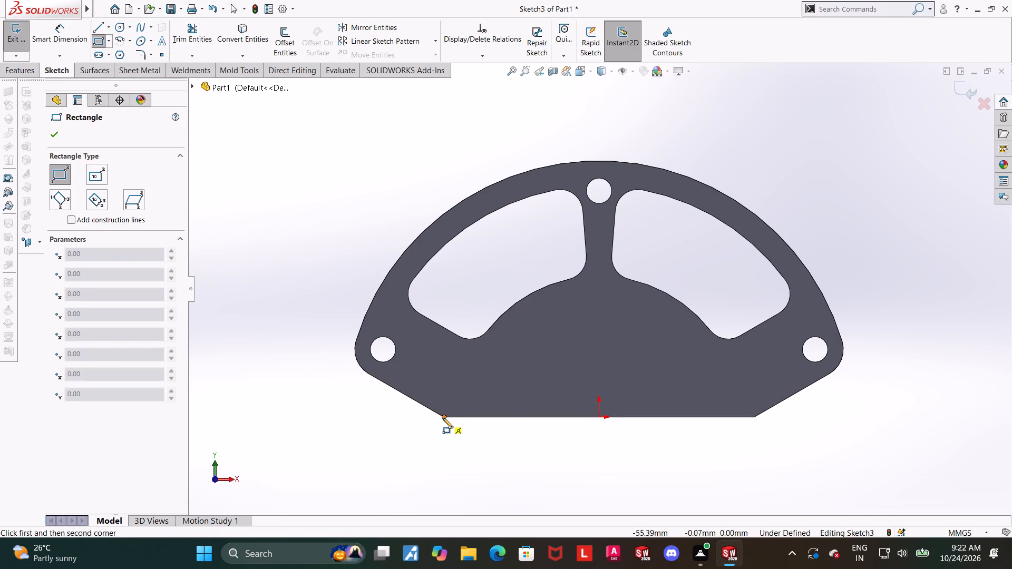
click(443, 418)
click(751, 375)
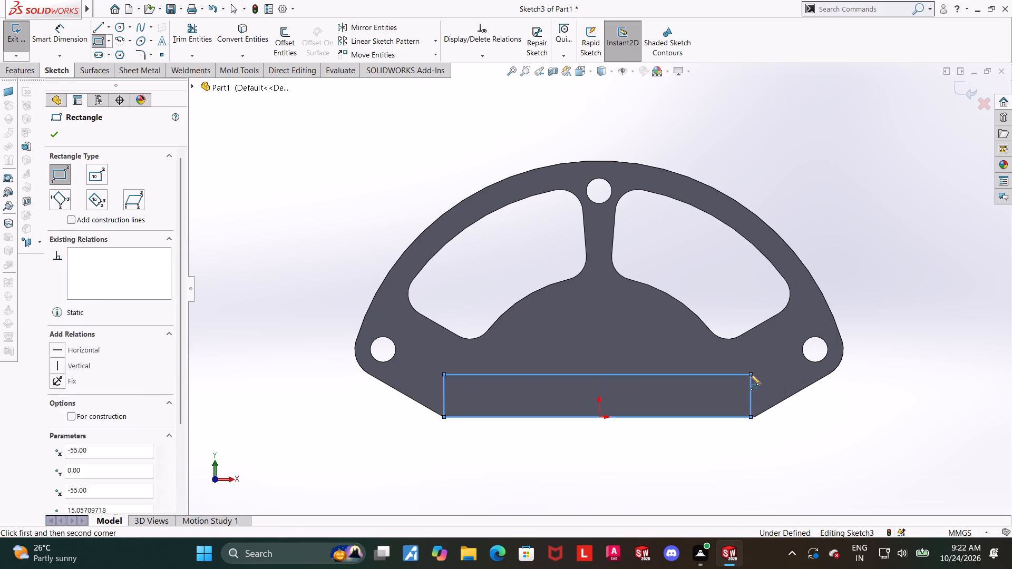
key(Escape)
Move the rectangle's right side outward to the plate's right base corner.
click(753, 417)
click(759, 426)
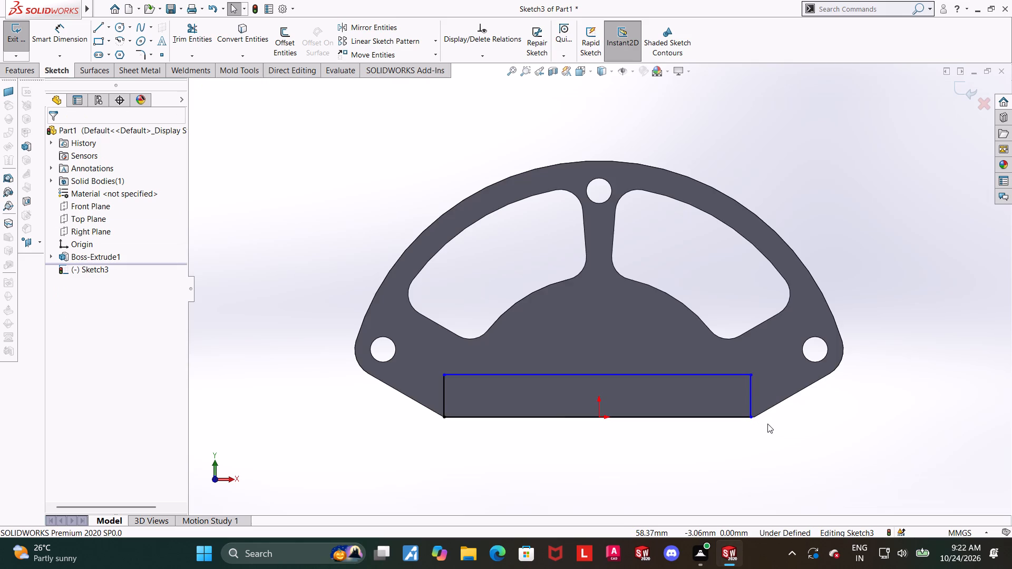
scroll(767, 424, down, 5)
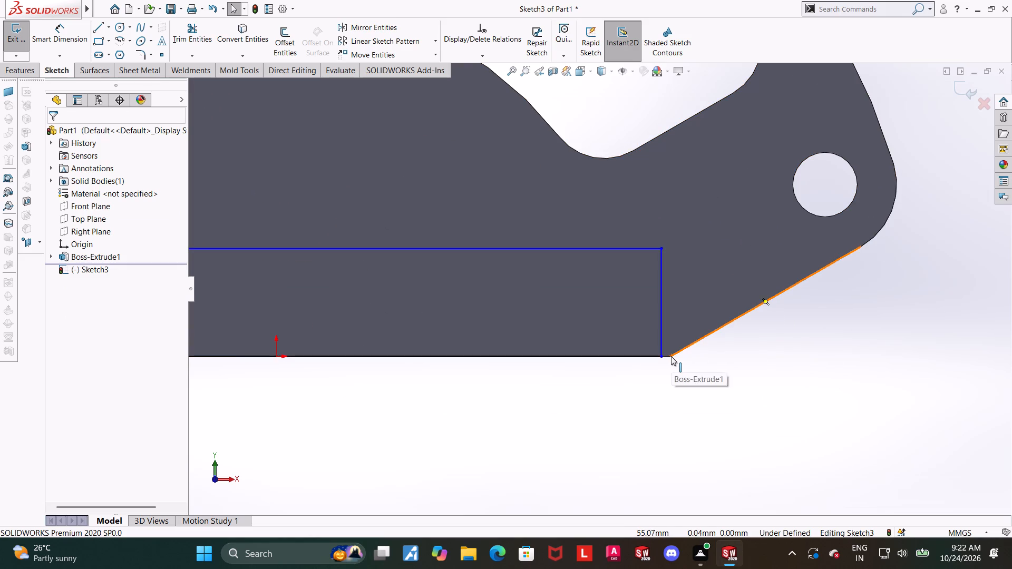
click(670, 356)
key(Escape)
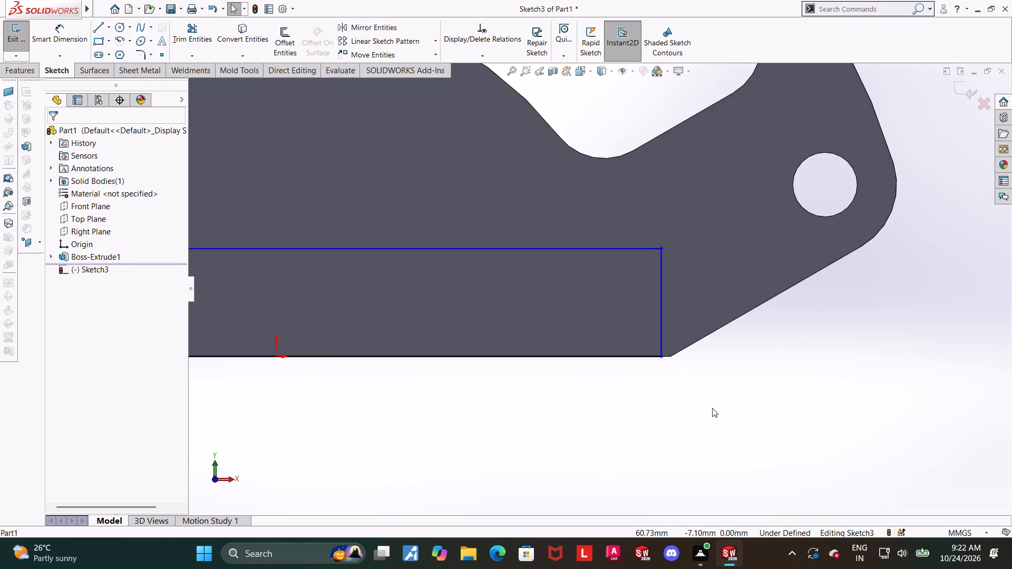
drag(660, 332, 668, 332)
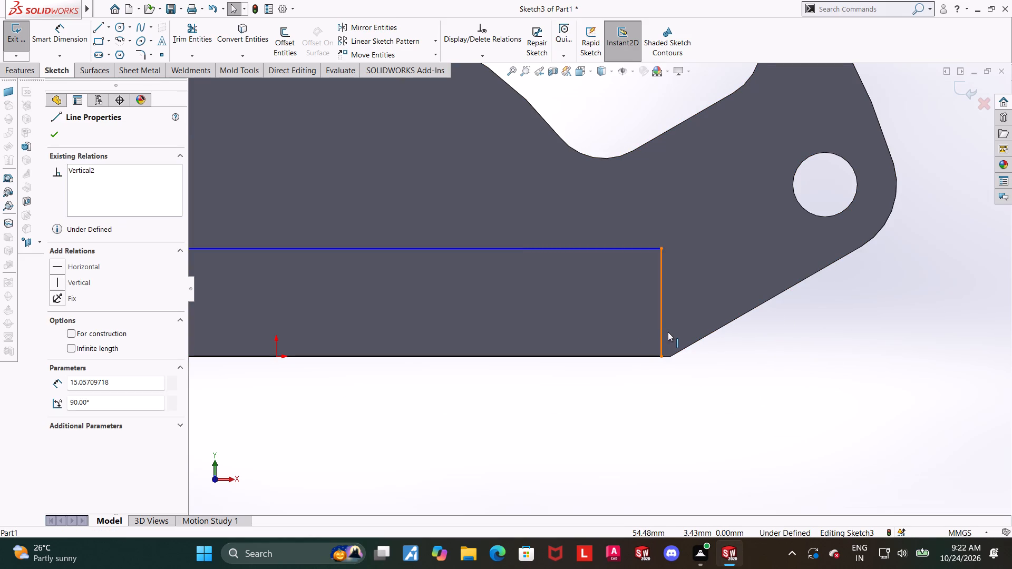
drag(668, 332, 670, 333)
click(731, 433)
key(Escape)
Pull the rectangle's right side inward to about 47 mm from the origin.
scroll(712, 380, up, 5)
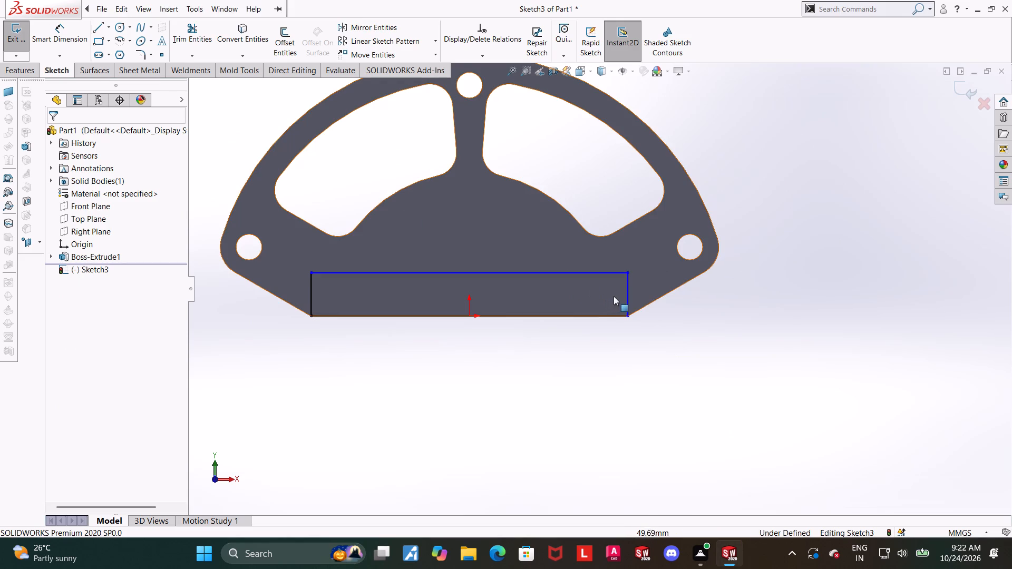
click(632, 296)
drag(628, 295, 605, 295)
key(Escape)
click(632, 345)
Make the rectangle's lower-right corner coincident with the plate's right base corner.
scroll(639, 307, down, 3)
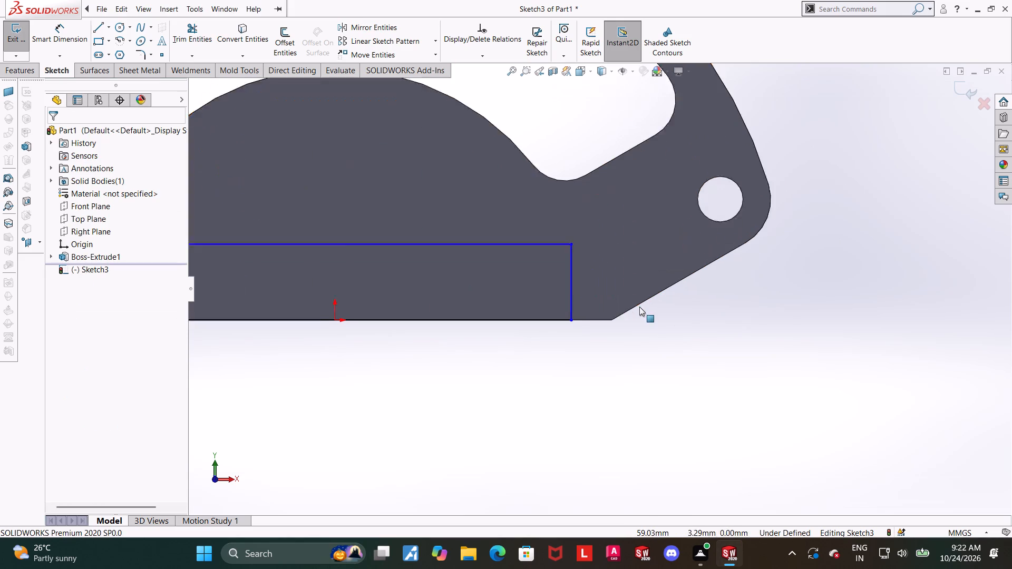
scroll(639, 307, down, 2)
click(595, 325)
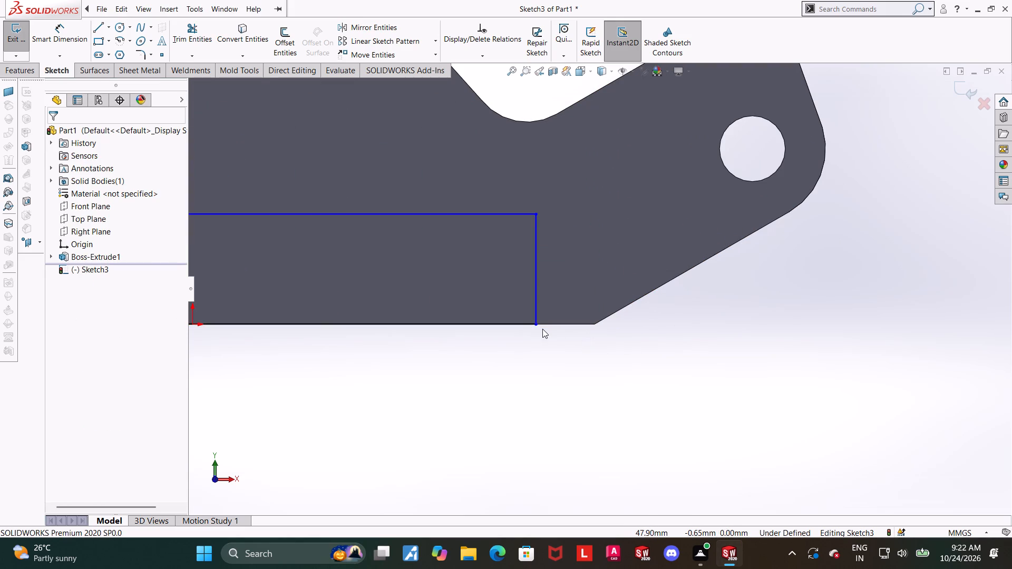
ctrl+click(534, 323)
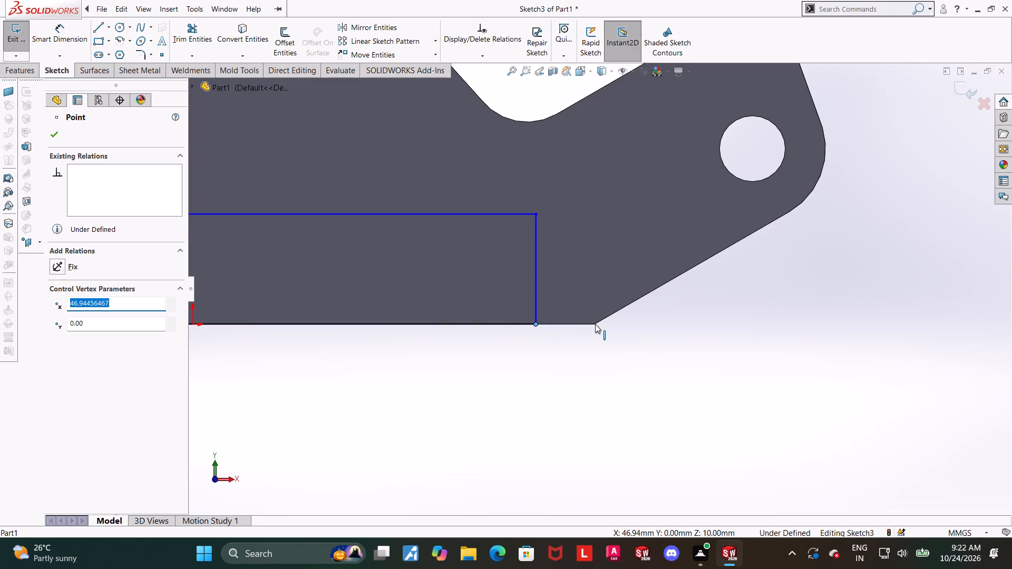
click(600, 347)
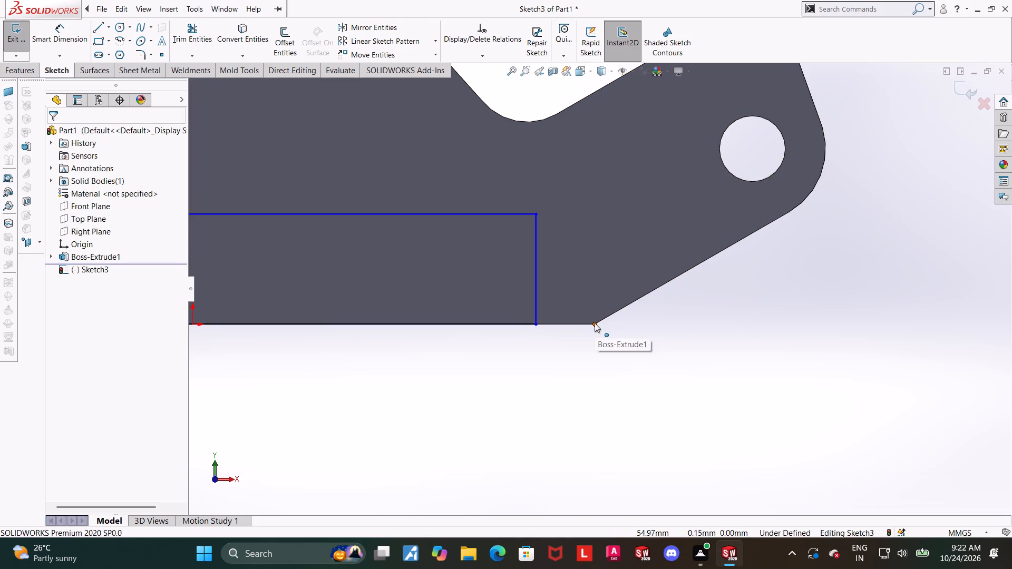
click(595, 323)
ctrl+click(537, 324)
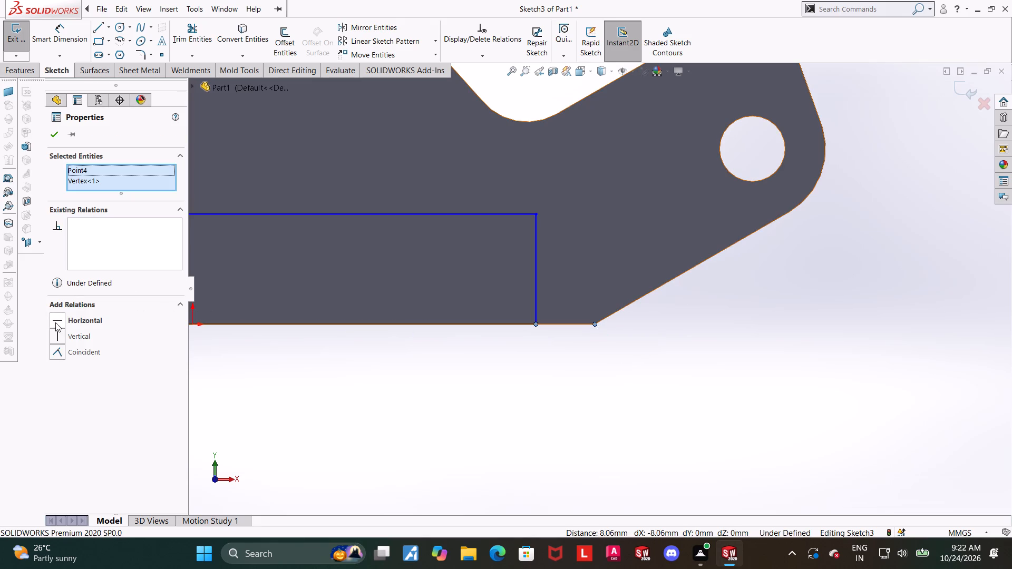
click(58, 352)
click(654, 413)
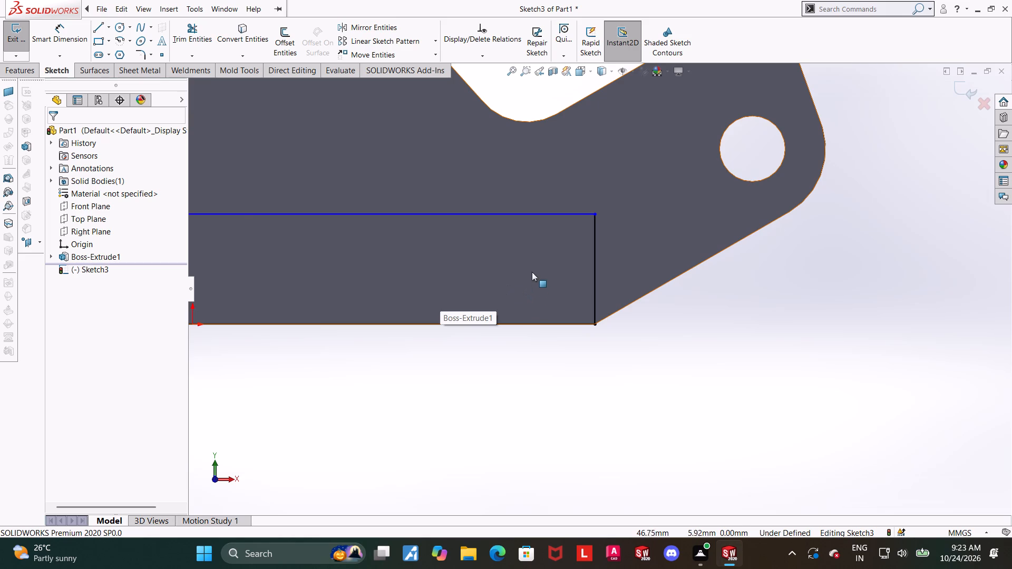
key(Escape)
Dimension the rectangle's right side to a height of 24 mm.
click(84, 35)
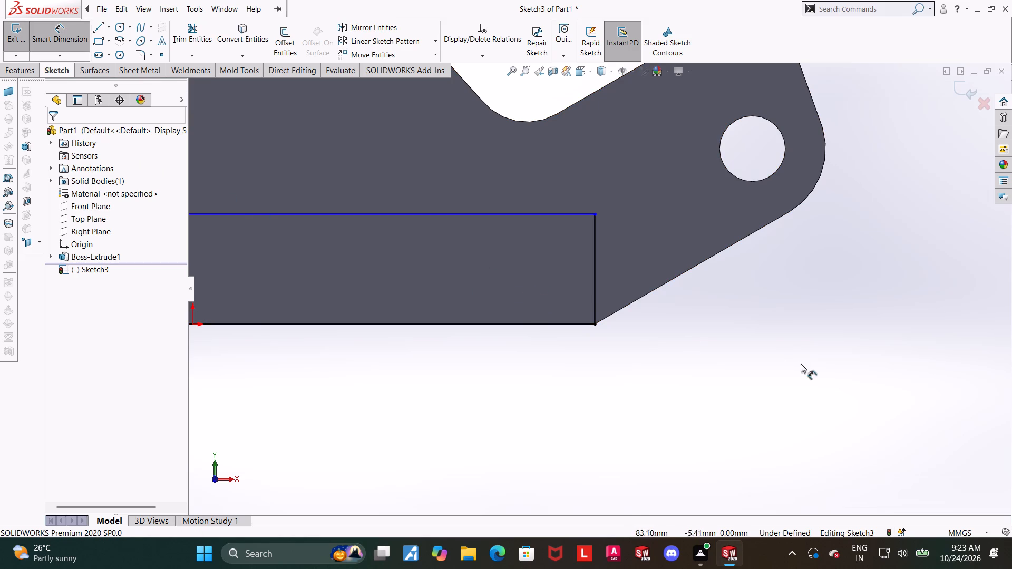
click(594, 283)
click(685, 292)
text(24)
key(Delete)
key(Return)
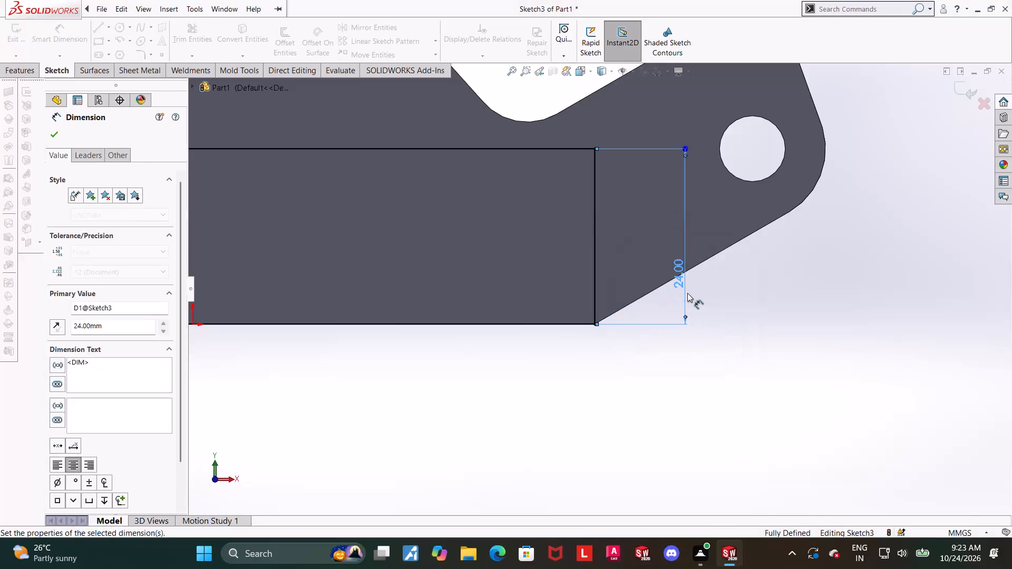
key(Escape)
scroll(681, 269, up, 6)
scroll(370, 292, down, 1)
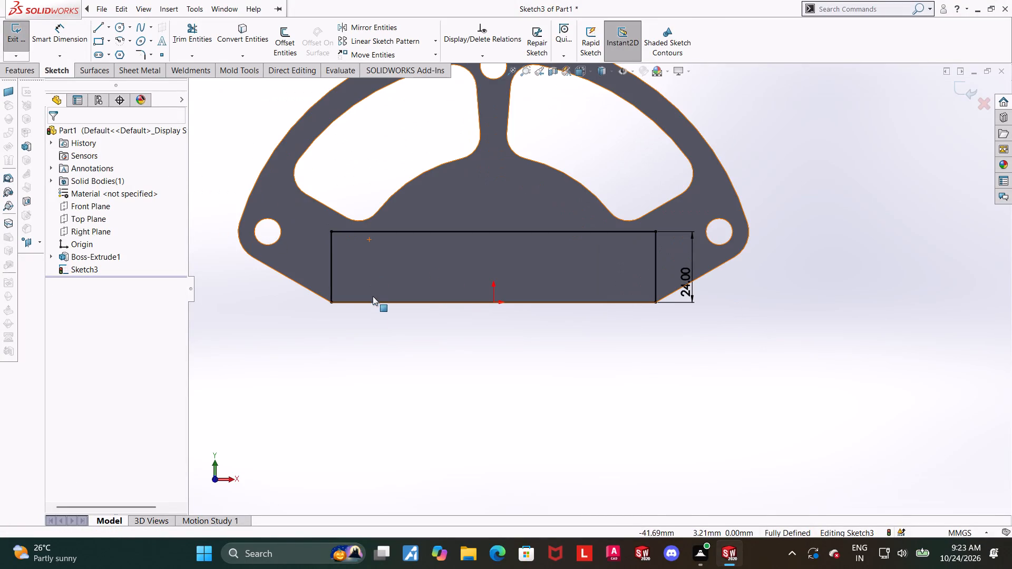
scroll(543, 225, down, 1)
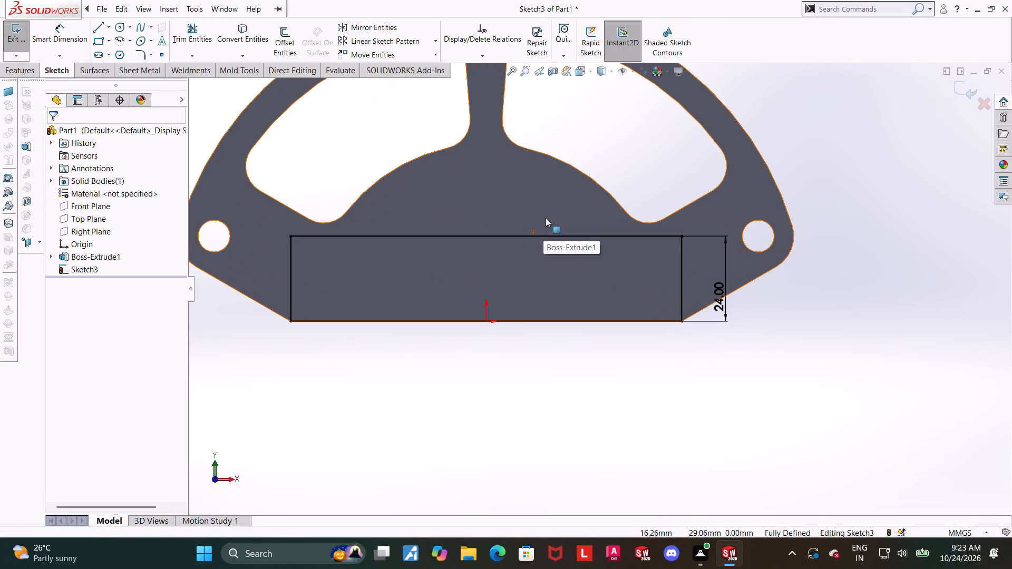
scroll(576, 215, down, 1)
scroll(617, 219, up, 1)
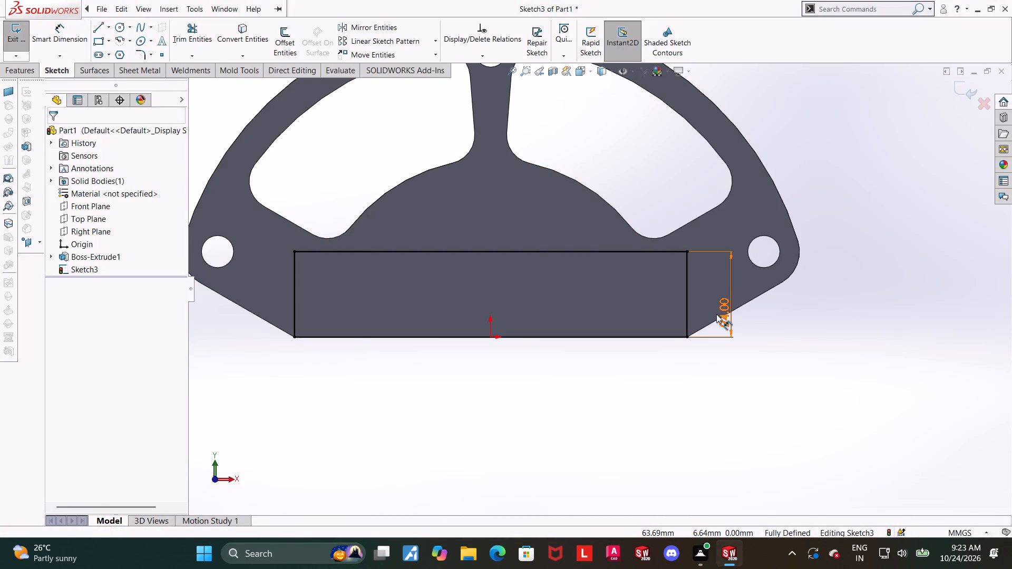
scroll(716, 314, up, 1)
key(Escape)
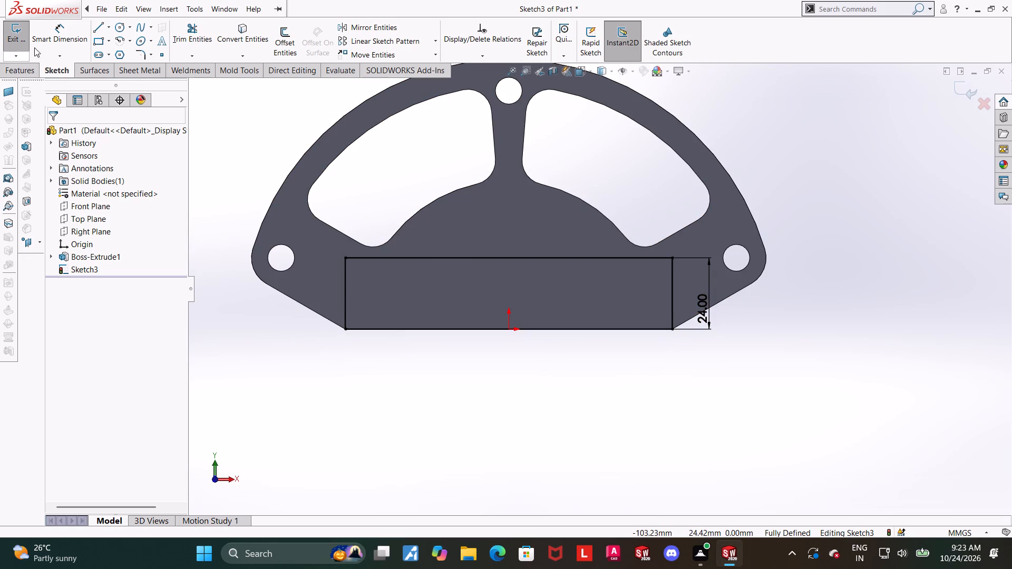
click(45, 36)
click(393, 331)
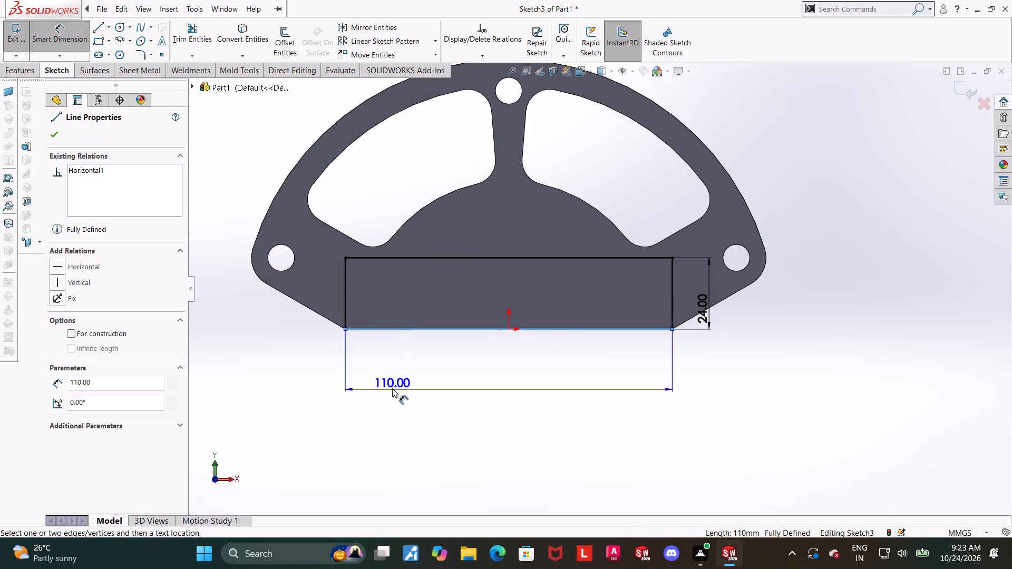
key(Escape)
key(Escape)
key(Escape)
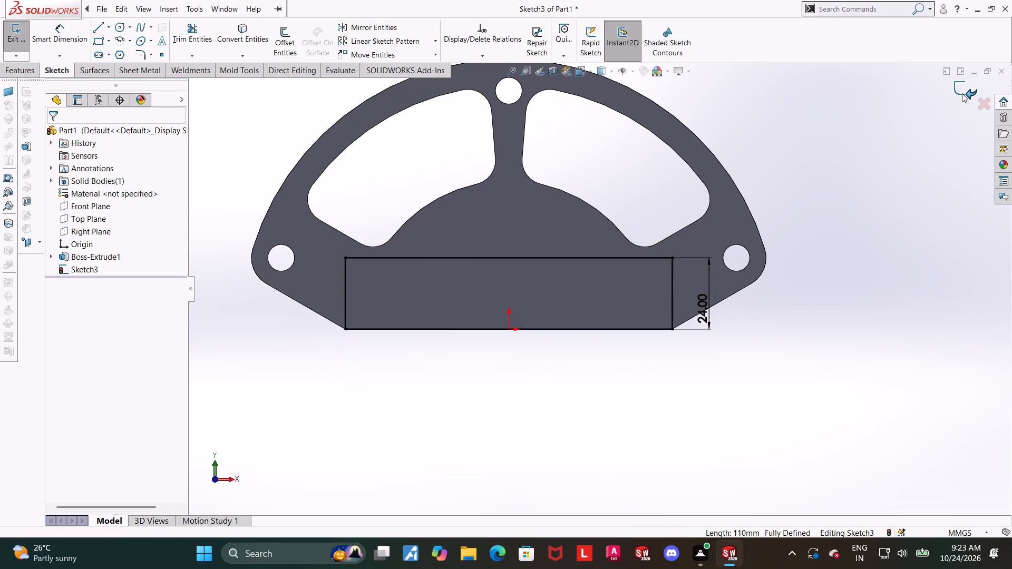
Finish the rectangle sketch and extrude it 22 mm outward from the plate's front face, merged with the plate.
click(962, 93)
scroll(790, 313, up, 1)
middle_drag(788, 313, 736, 347)
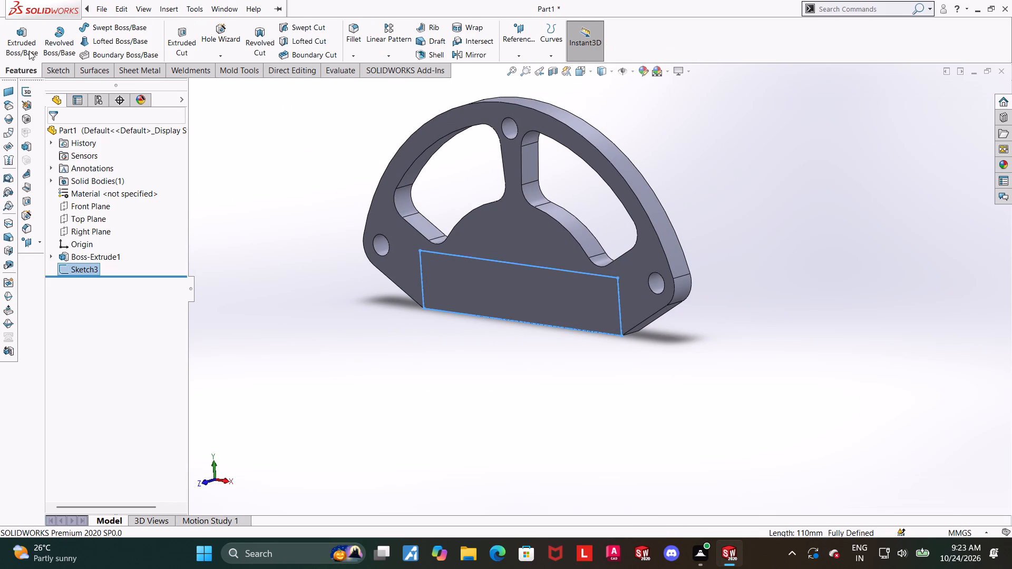
click(28, 49)
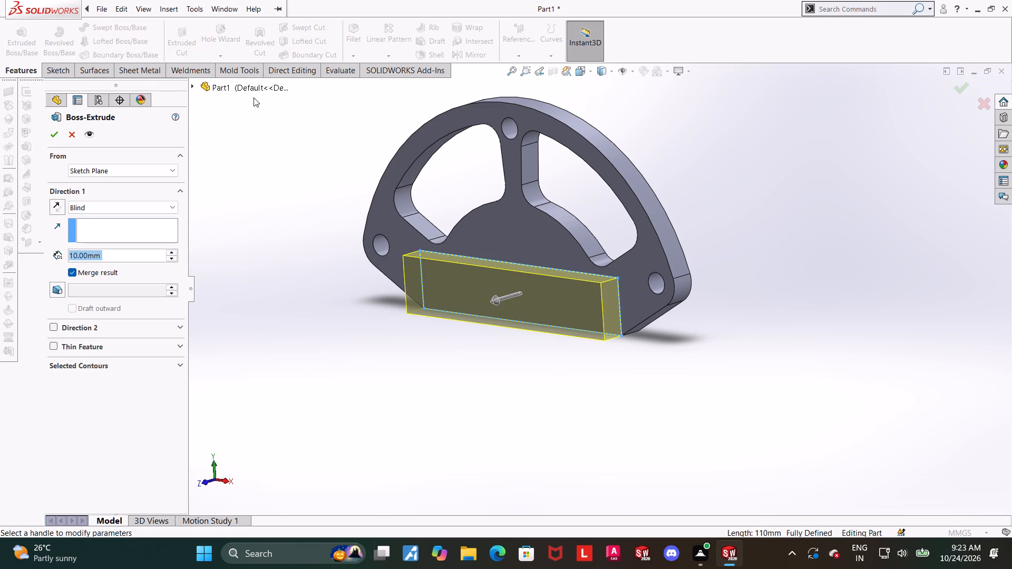
text(22)
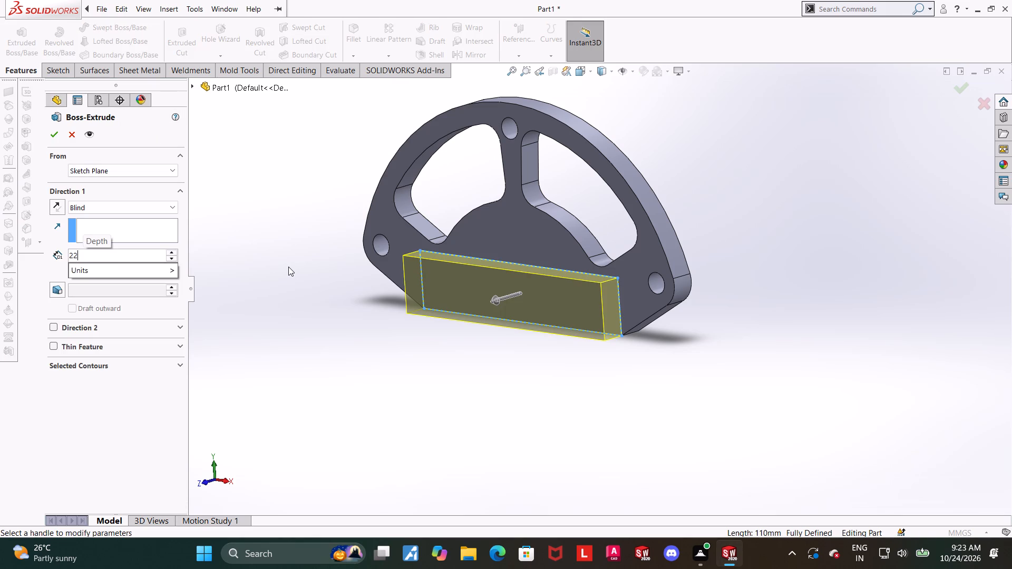
key(Return)
click(59, 132)
click(329, 352)
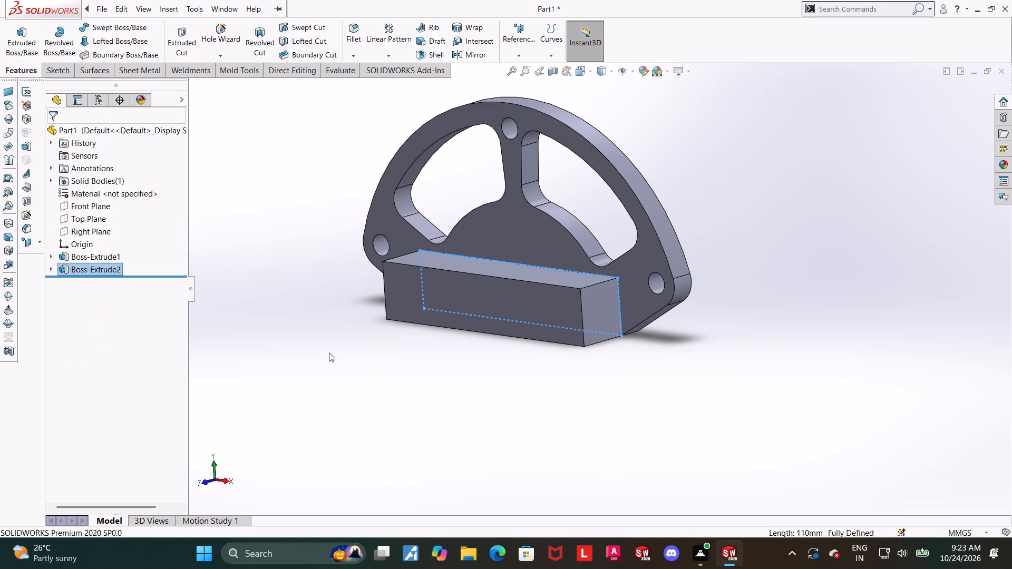
Start a new sketch on the plate's front face above the block and view it face-on.
middle_drag(356, 354, 367, 352)
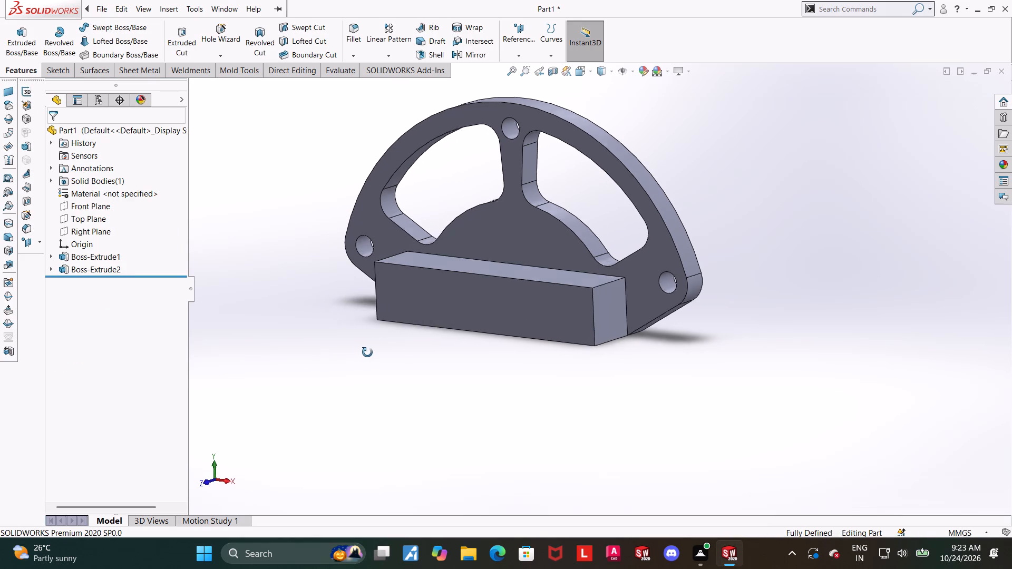
middle_drag(367, 352, 414, 342)
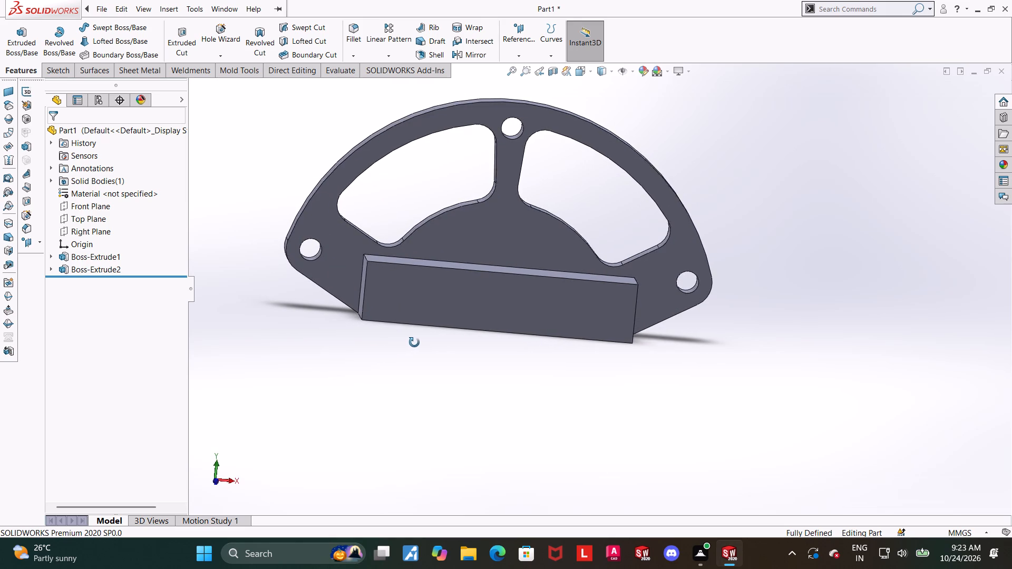
middle_drag(414, 342, 425, 377)
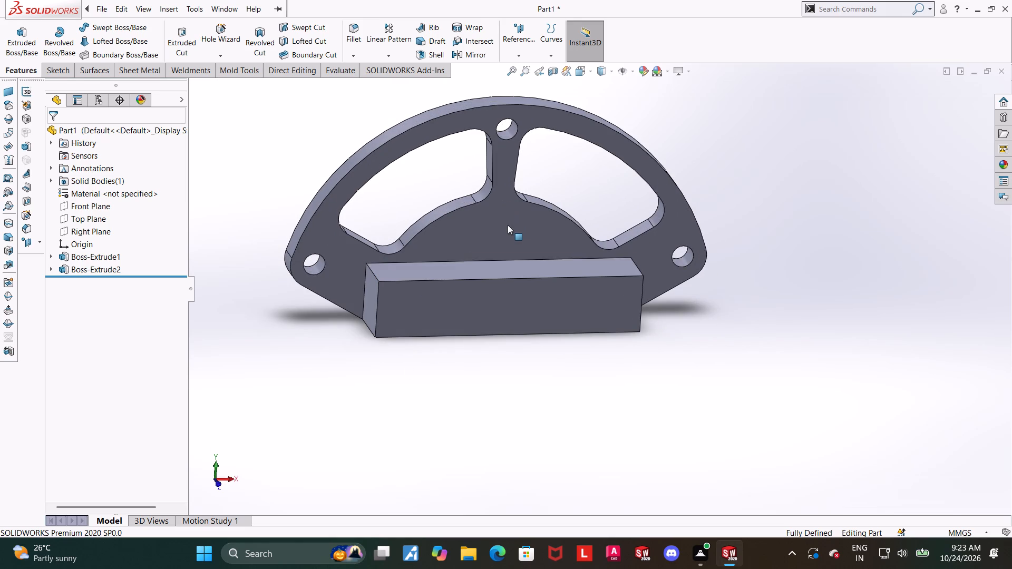
click(508, 225)
click(552, 192)
click(81, 281)
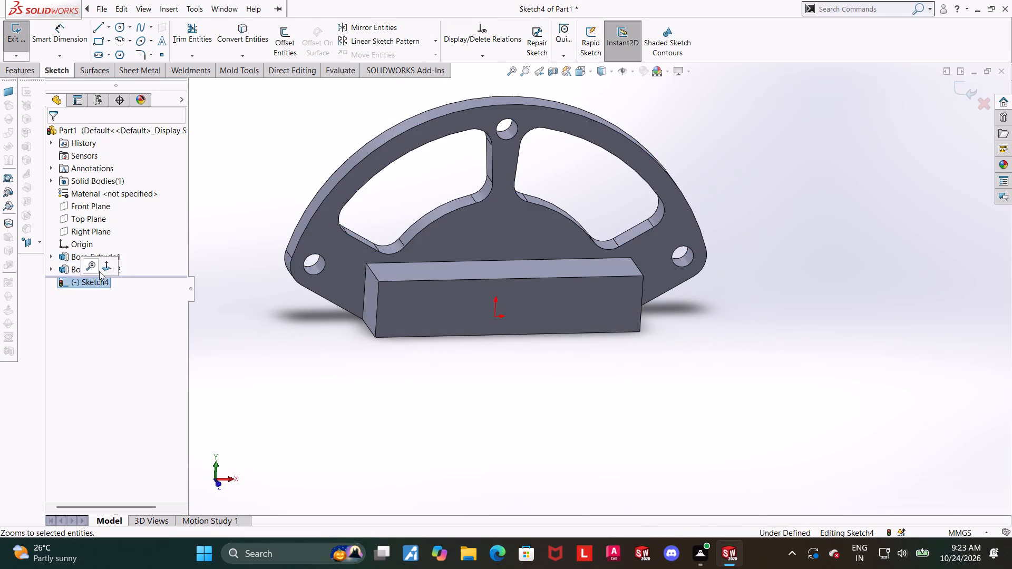
click(102, 269)
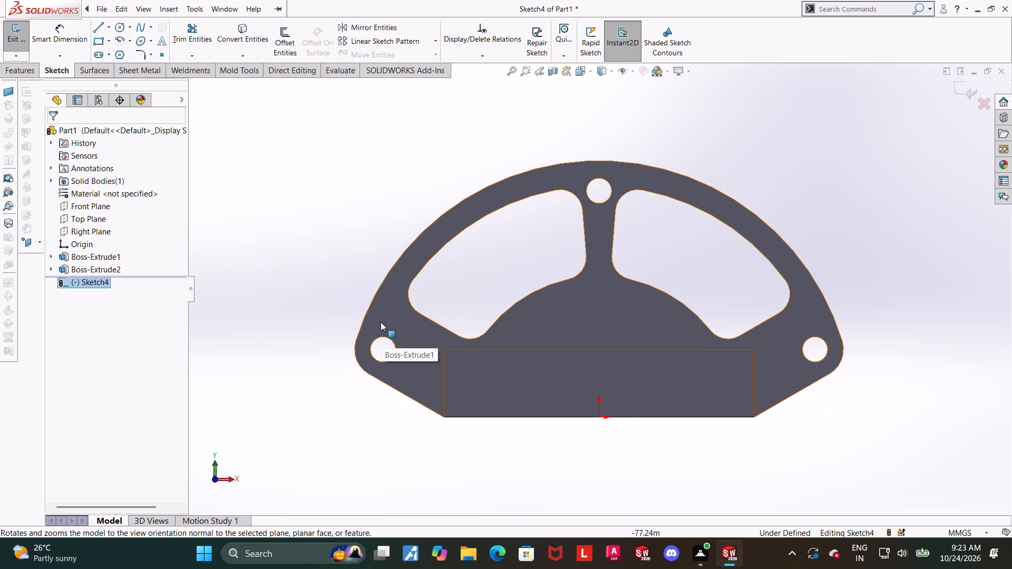
Sketch a centerpoint semicircular arc of about 41 mm radius, centred on the origin with both ends on the plate's base edge.
scroll(683, 418, down, 1)
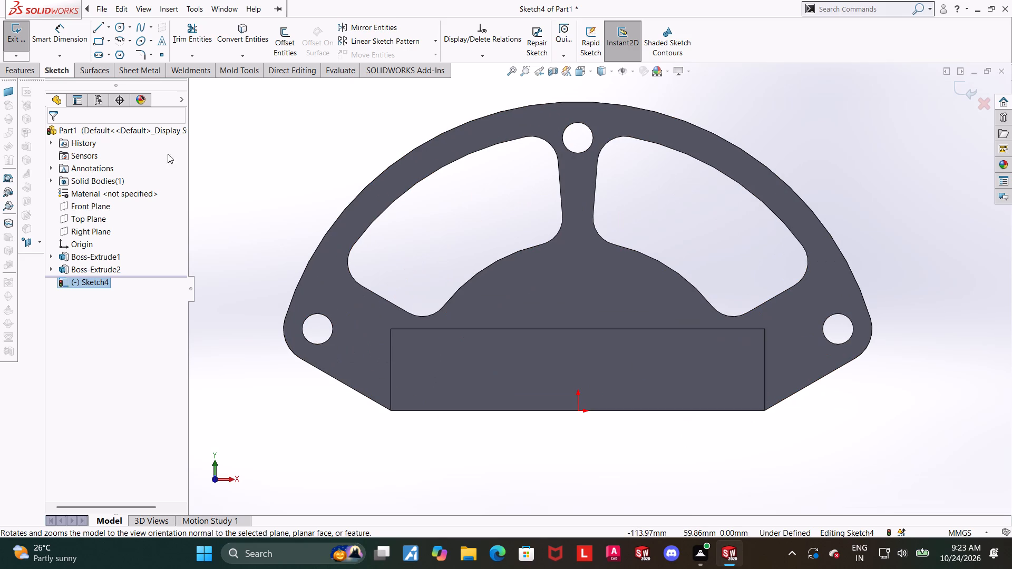
click(123, 42)
click(578, 413)
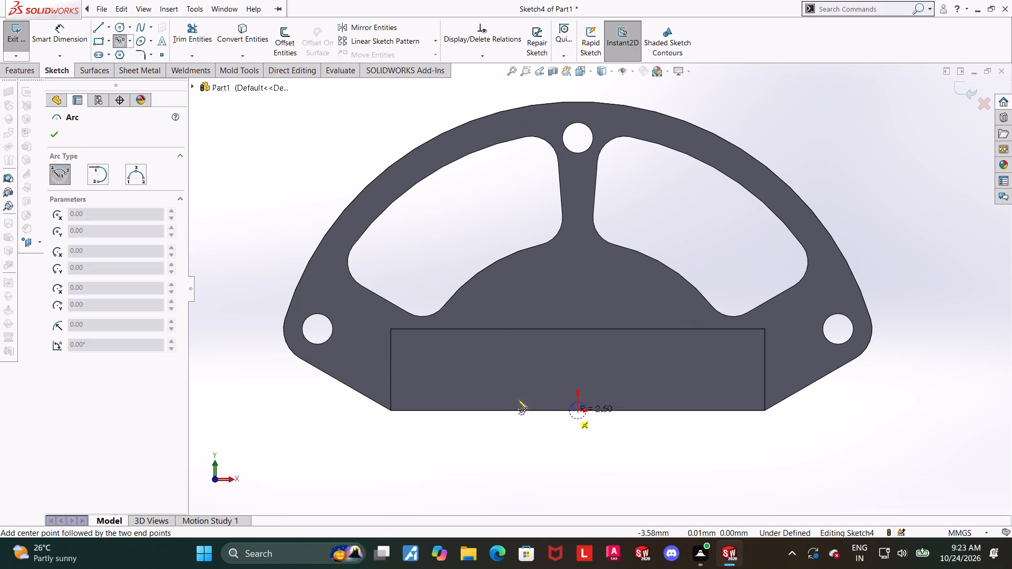
click(439, 411)
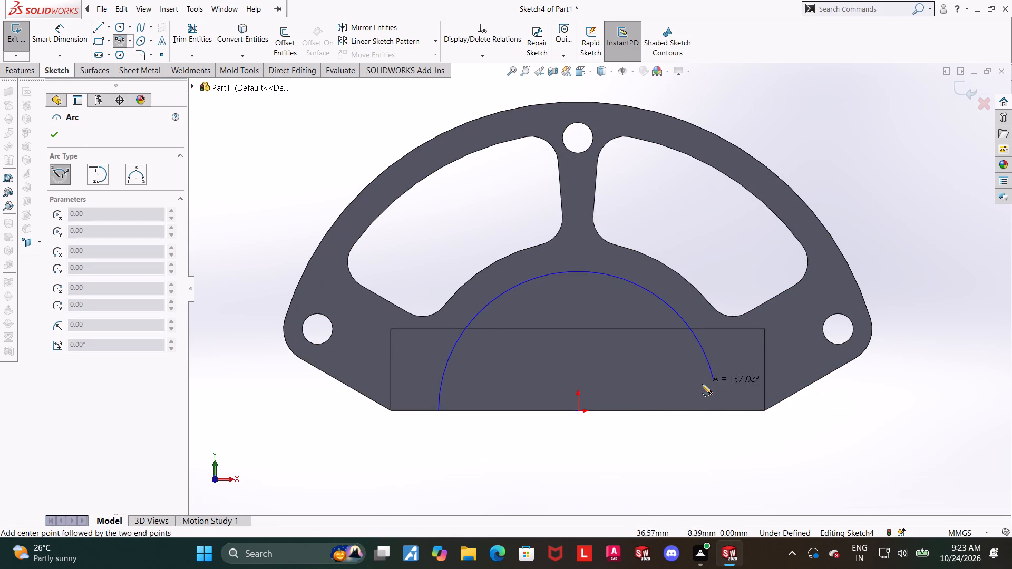
click(719, 413)
key(Escape)
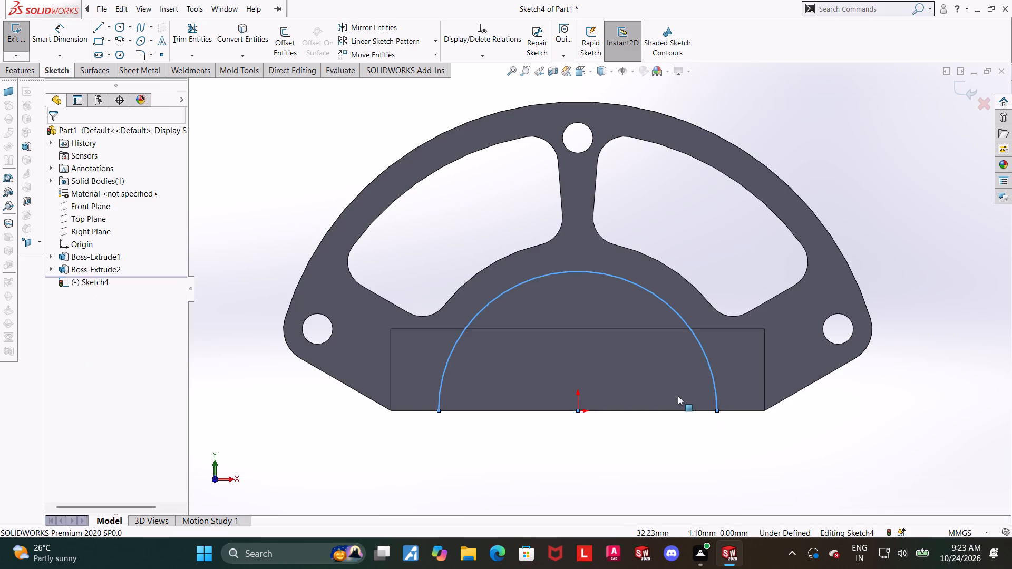
key(Escape)
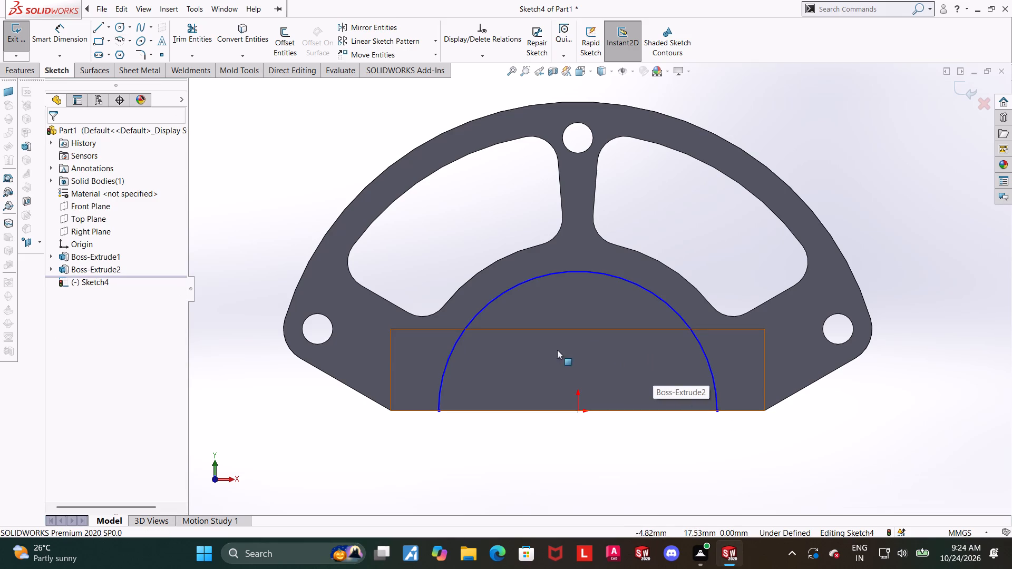
Close the semicircle with a horizontal line along the base edge between the arc's two endpoints.
click(102, 25)
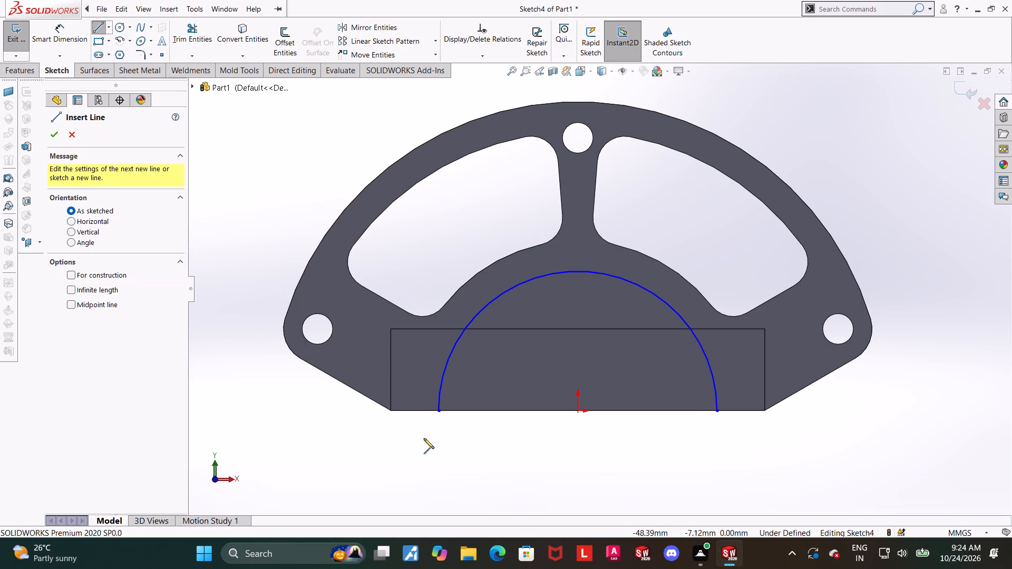
click(441, 411)
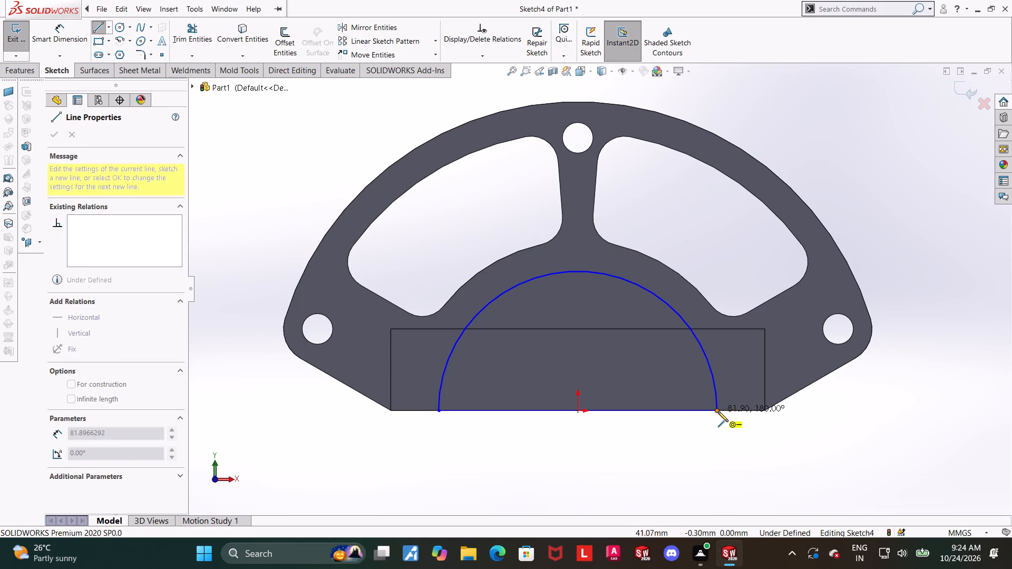
click(718, 411)
key(Escape)
key(Escape)
key(Escape)
Dimension the semicircular arc to a radius of 41 mm.
click(70, 27)
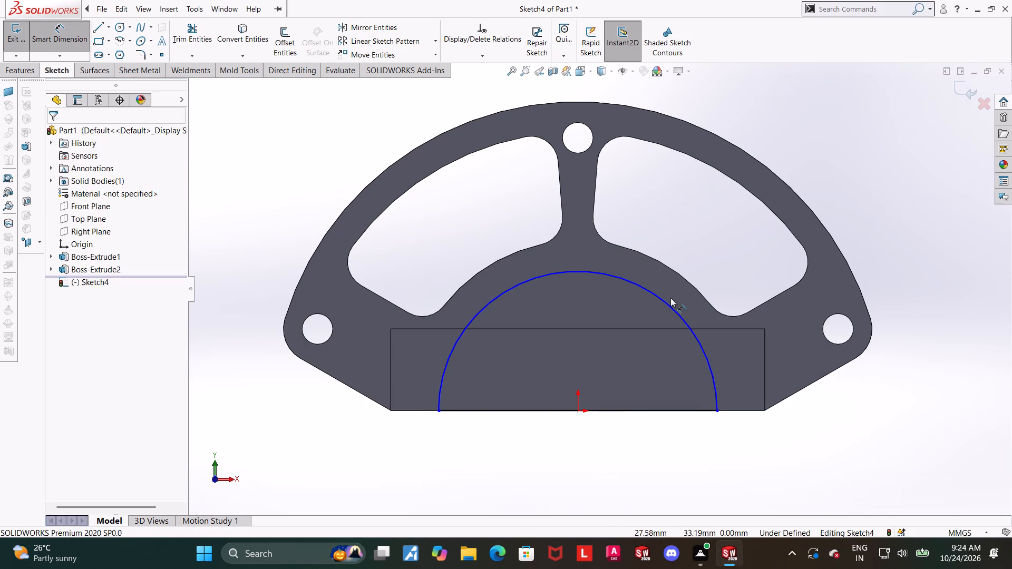
click(663, 300)
click(694, 237)
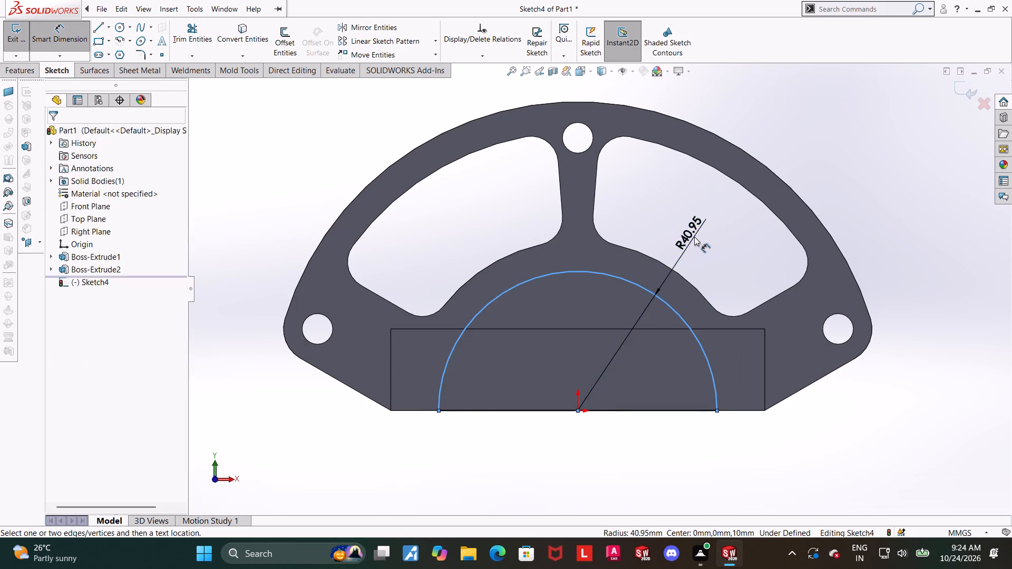
text(41)
key(Return)
key(Escape)
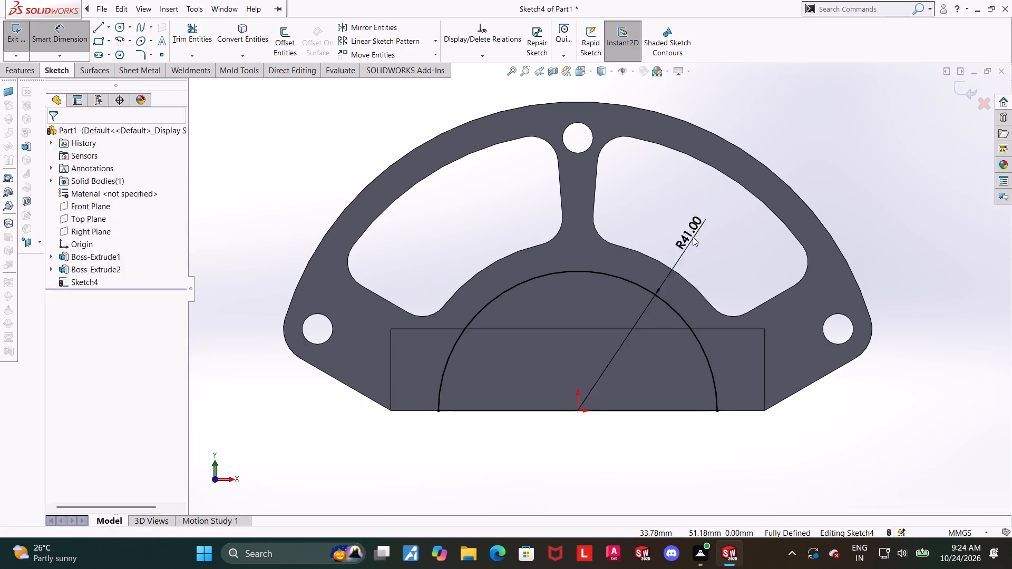
key(Escape)
scroll(734, 258, up, 2)
click(809, 386)
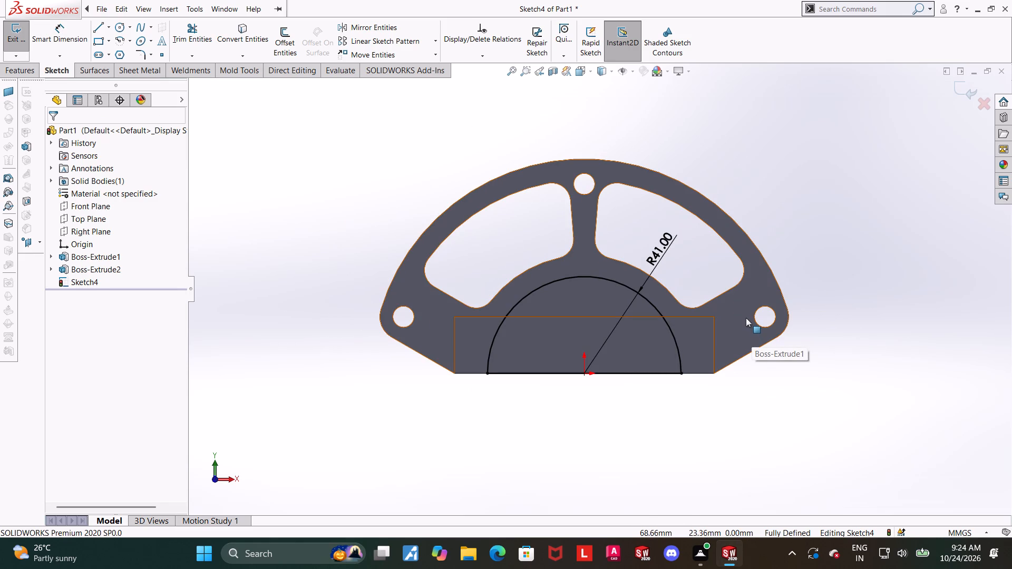
scroll(745, 326, up, 1)
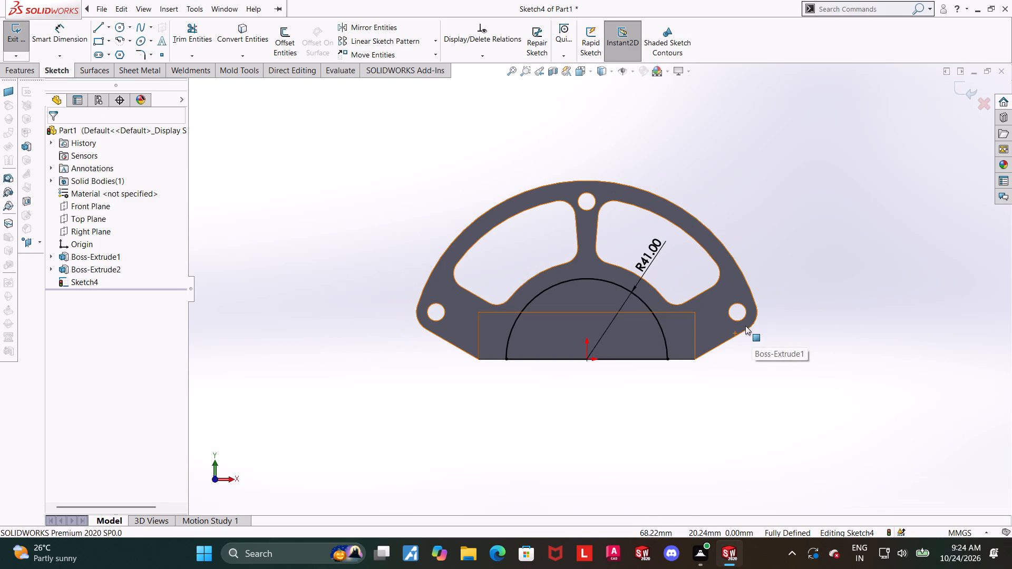
Exit the sketch and extrude the R41 semicircle as a 30 mm blind boss from the plate's front face, merged with the body.
scroll(744, 326, up, 1)
scroll(707, 316, down, 2)
key(Escape)
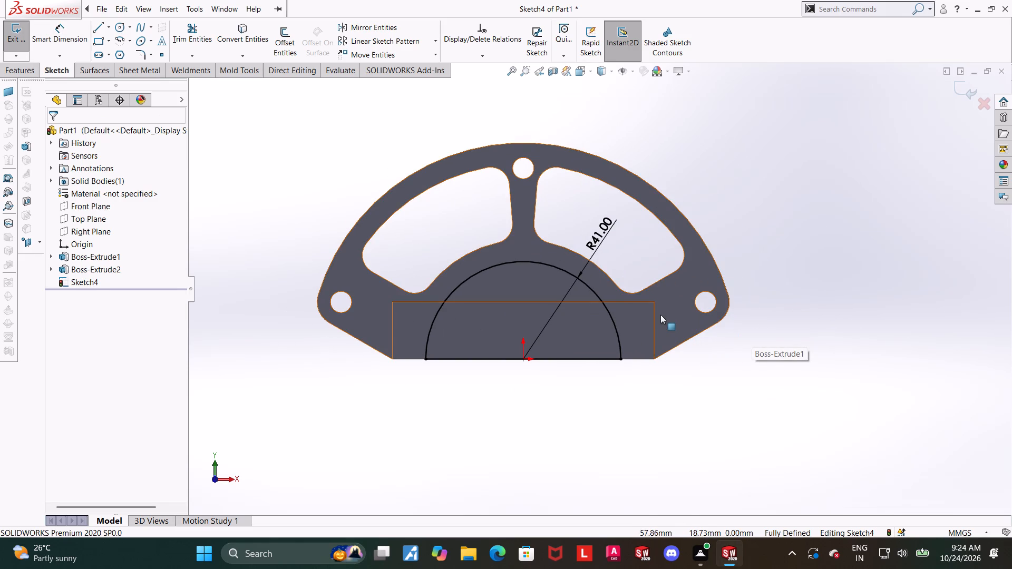
scroll(529, 334, down, 1)
scroll(442, 287, down, 1)
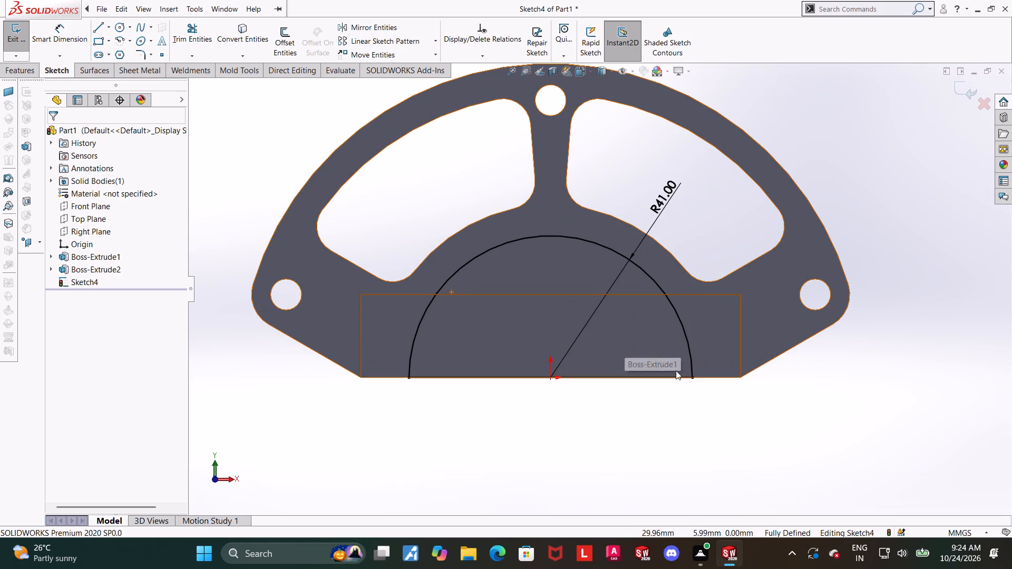
scroll(688, 378, up, 1)
middle_drag(684, 369, 631, 405)
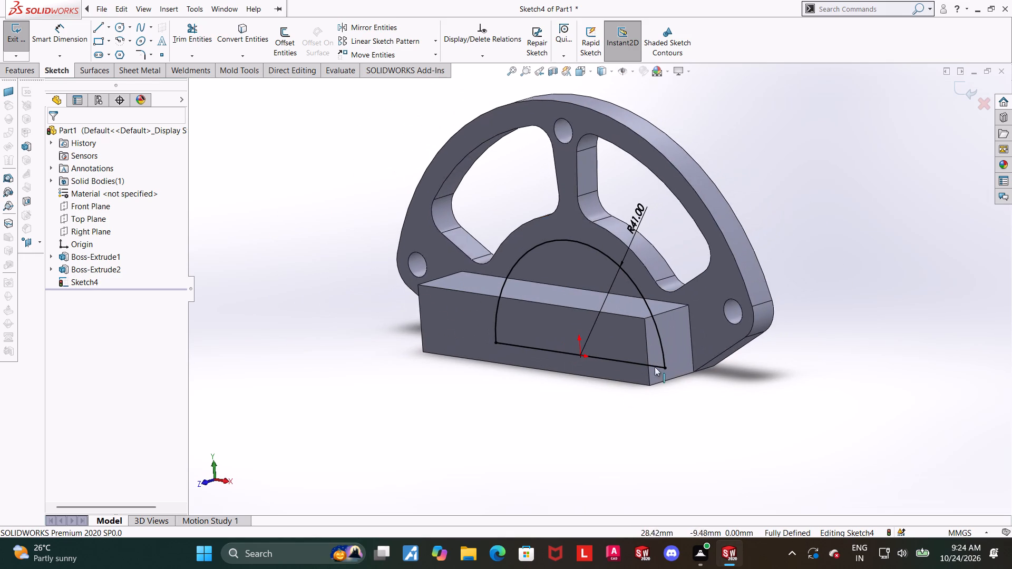
click(964, 94)
click(28, 36)
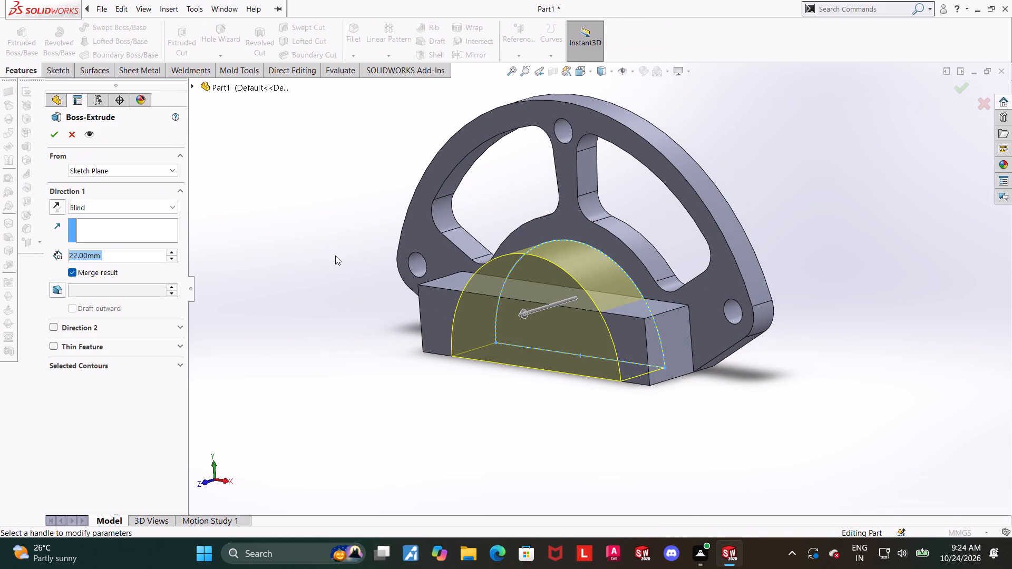
middle_drag(337, 256, 349, 258)
click(108, 253)
drag(120, 253, 0, 236)
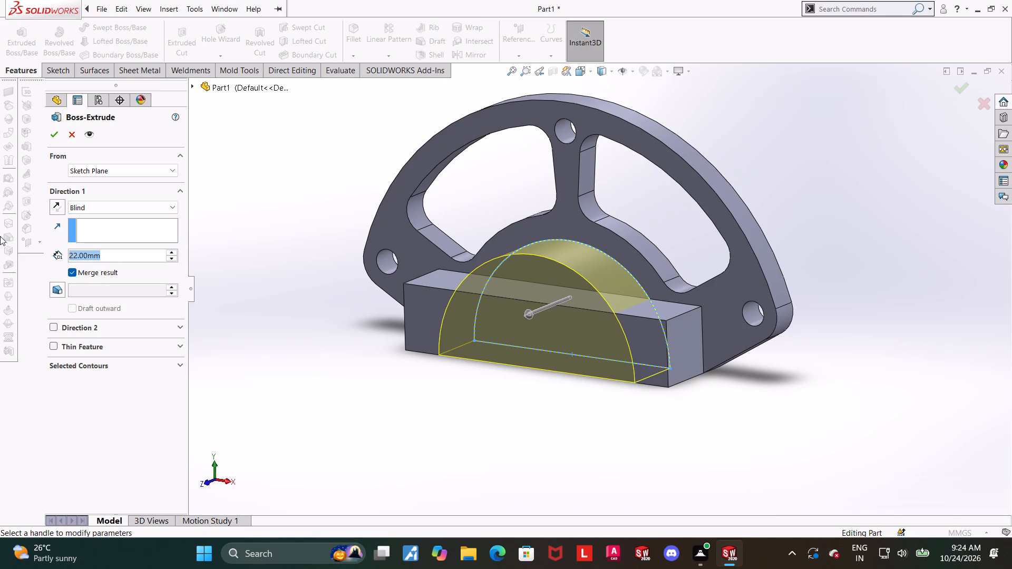
text(30)
key(Return)
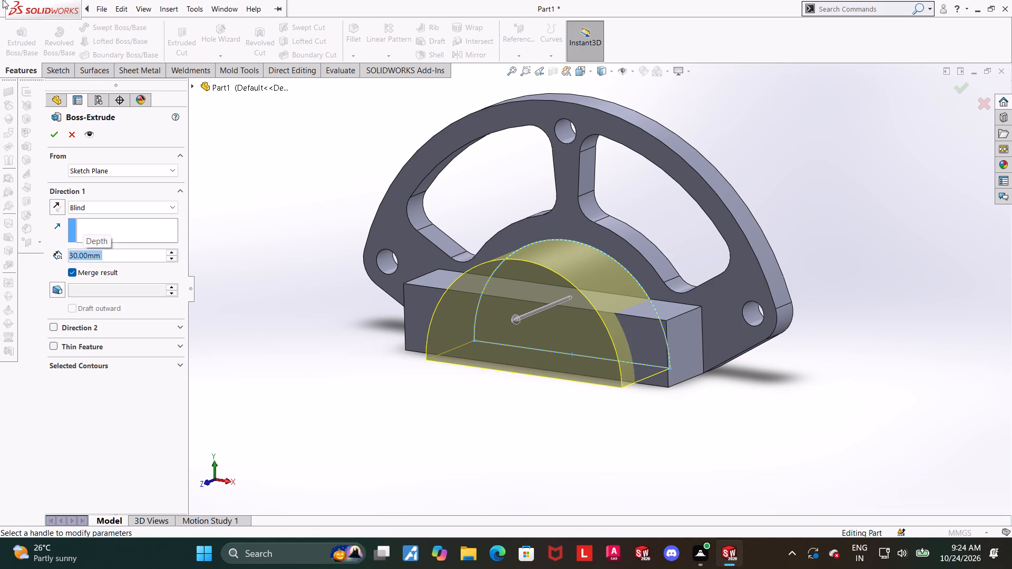
click(59, 129)
click(202, 335)
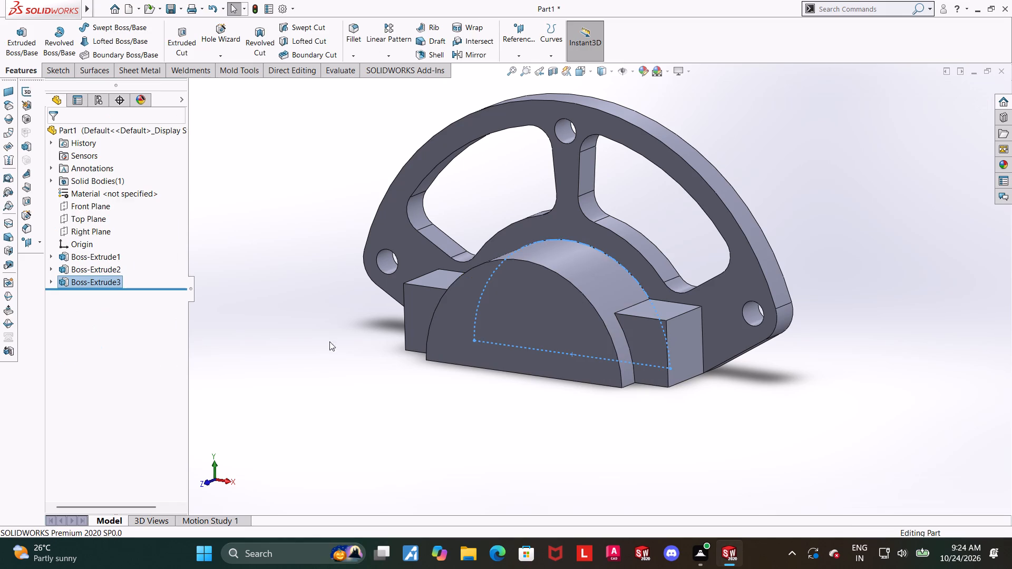
Examine the semicircular boss, base block and plate from the front, above and oblique angles.
middle_drag(511, 379, 515, 394)
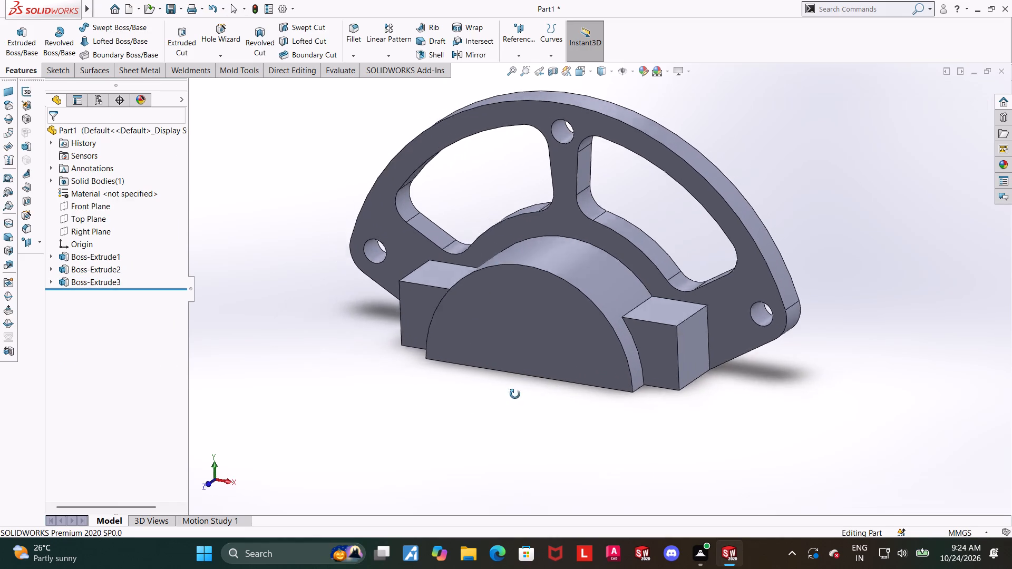
middle_drag(515, 394, 510, 388)
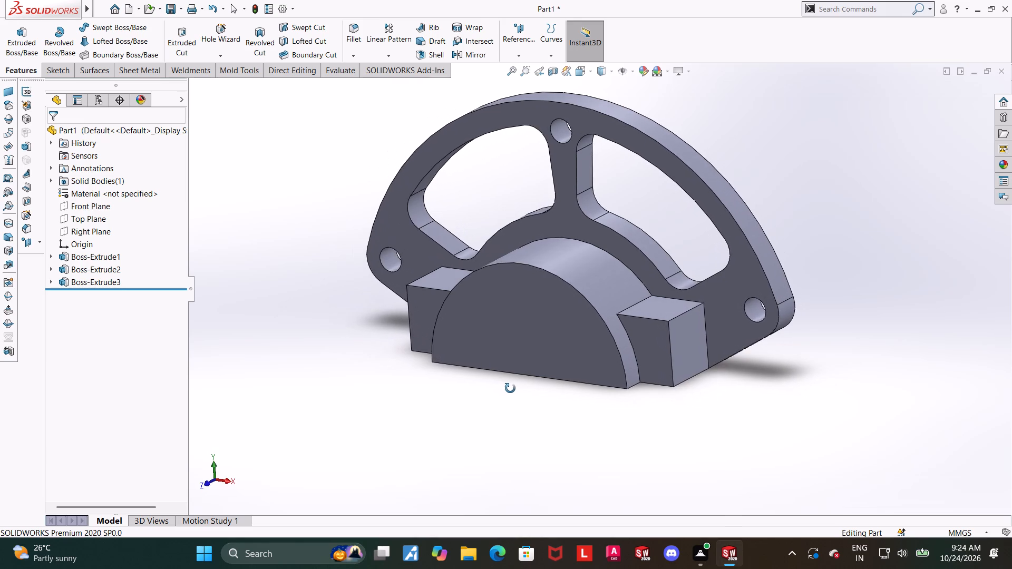
middle_drag(510, 388, 539, 391)
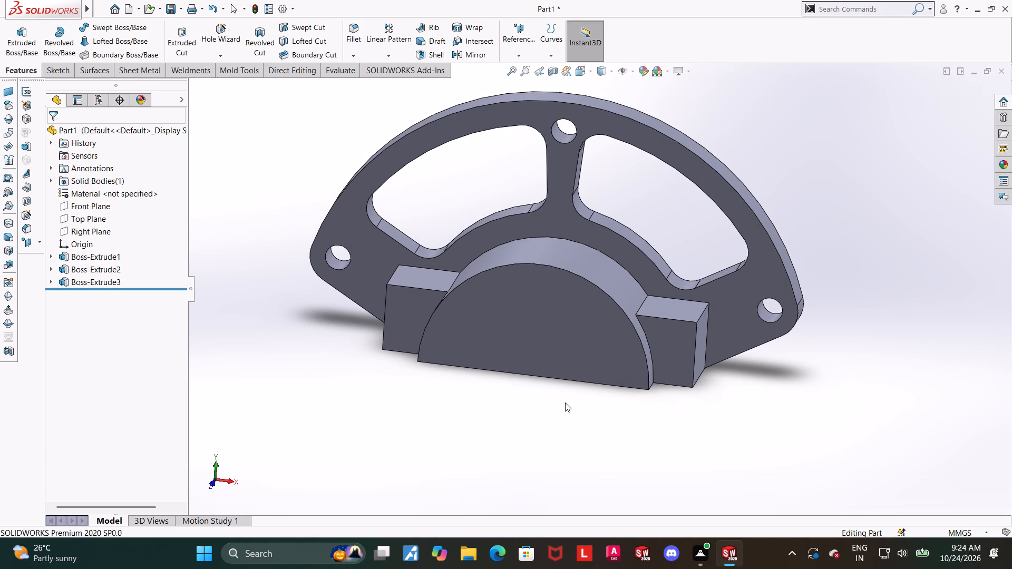
middle_drag(565, 401, 573, 355)
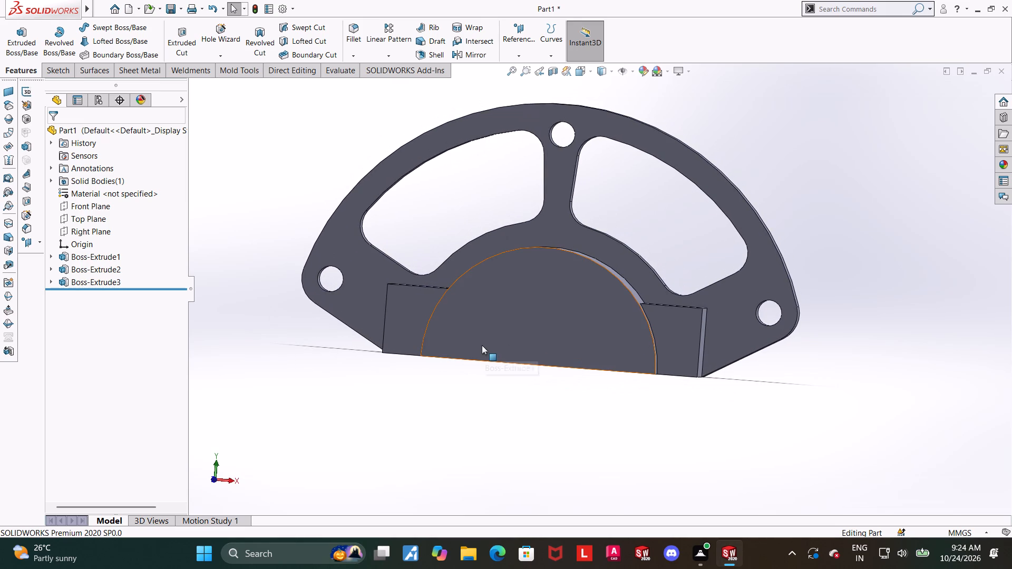
scroll(499, 349, up, 2)
middle_drag(529, 355, 539, 356)
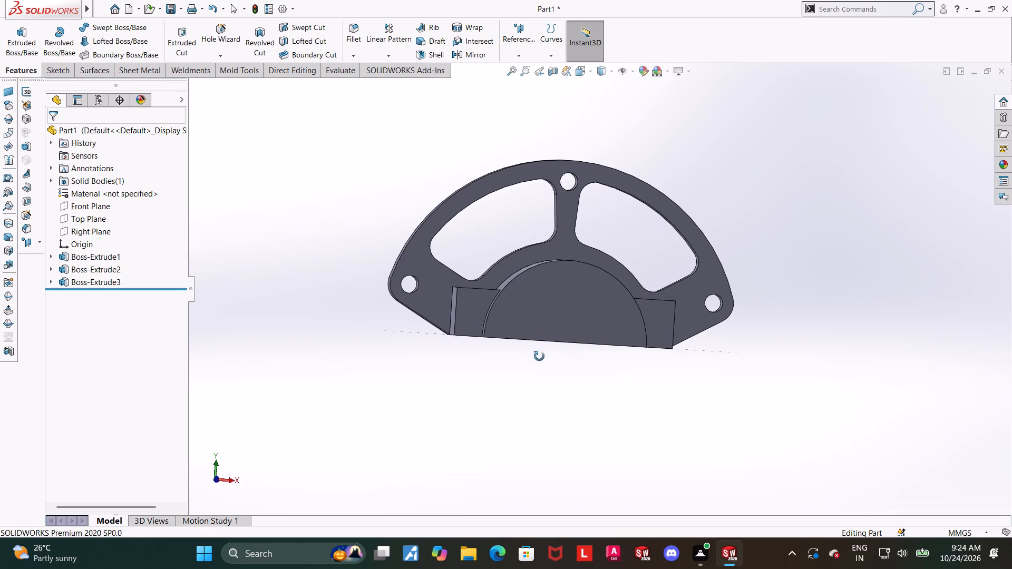
middle_drag(539, 356, 524, 411)
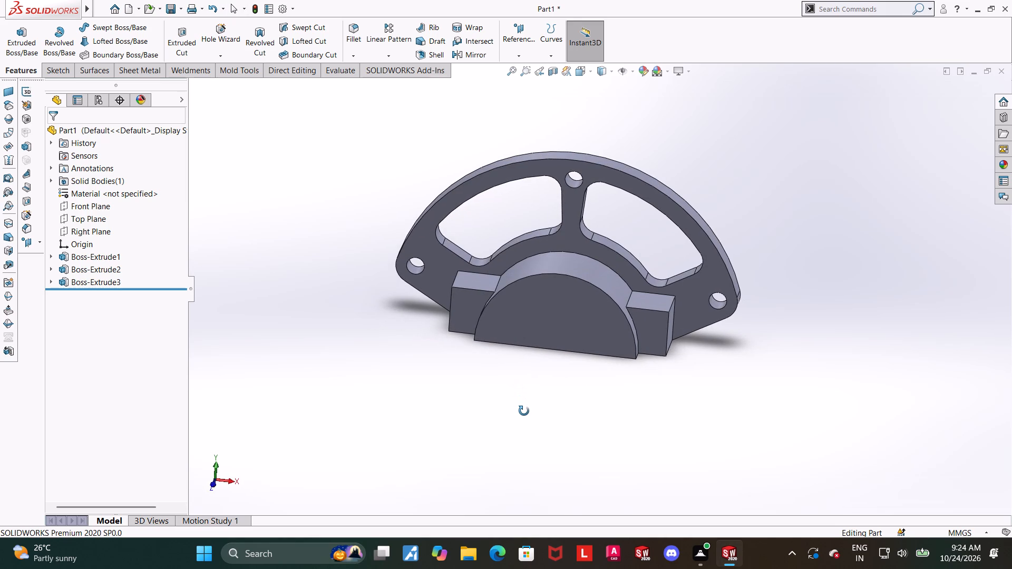
middle_drag(524, 411, 542, 460)
scroll(626, 245, down, 3)
middle_drag(607, 287, 596, 295)
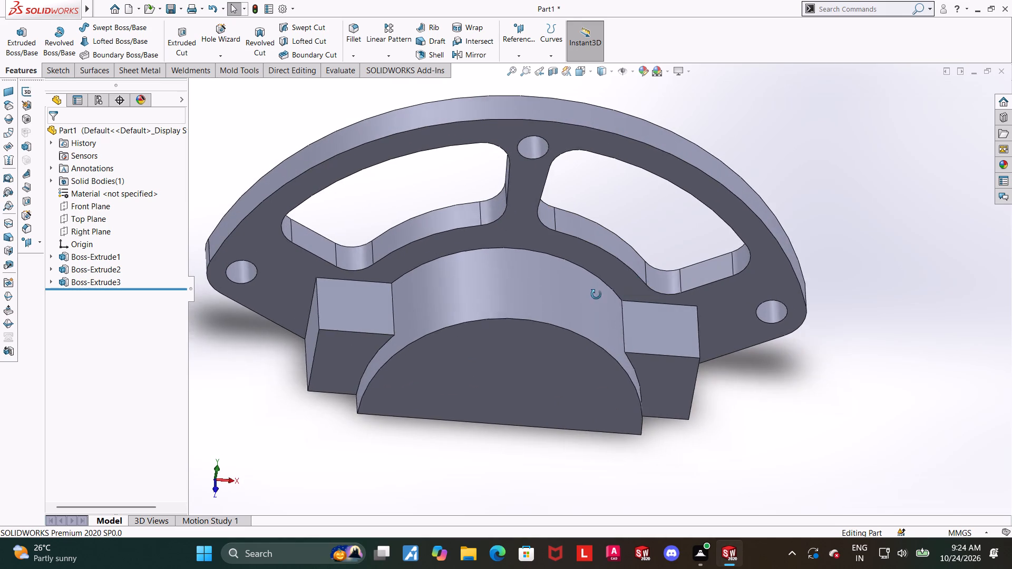
middle_drag(596, 295, 592, 296)
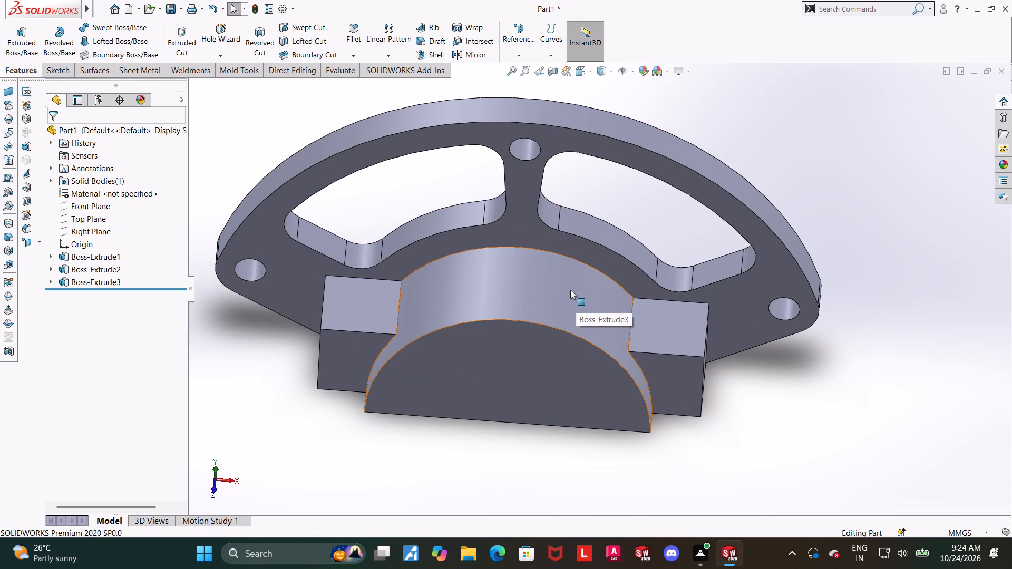
middle_drag(558, 297, 567, 351)
middle_drag(668, 357, 635, 398)
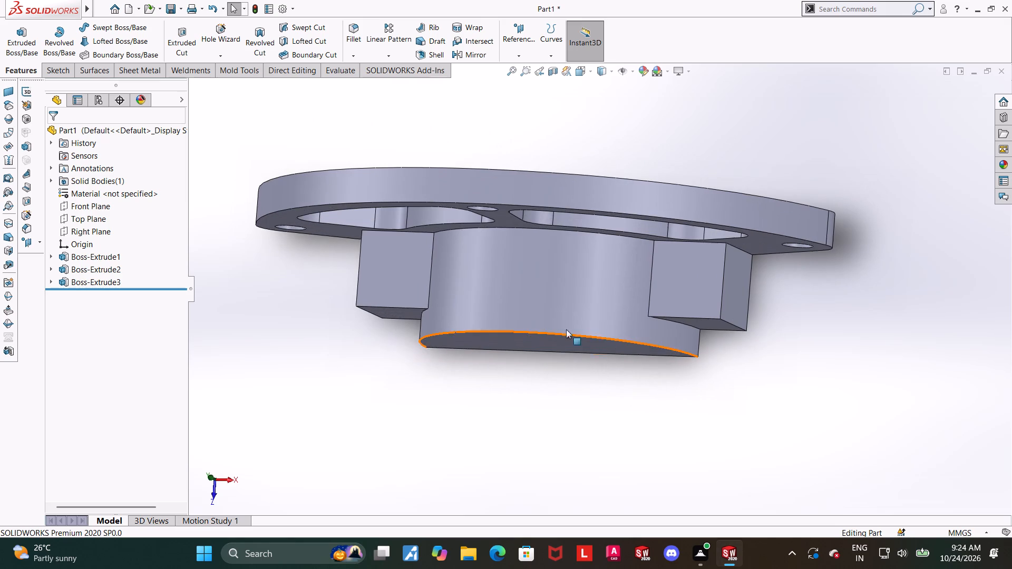
View the part from the top and start a Hole Wizard legacy hole with its type set to Counterbored.
click(578, 65)
click(451, 344)
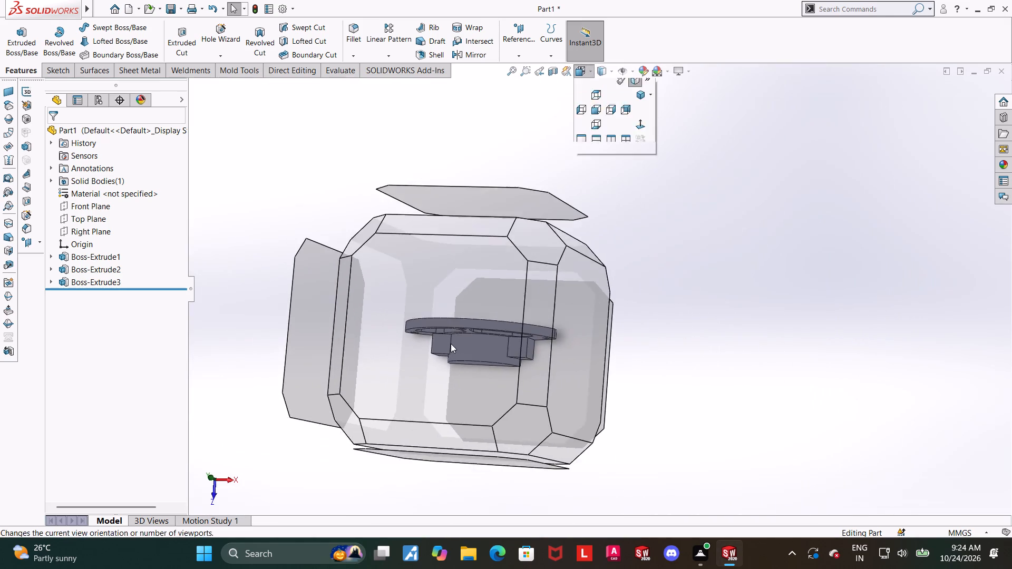
scroll(693, 345, down, 1)
scroll(476, 241, down, 3)
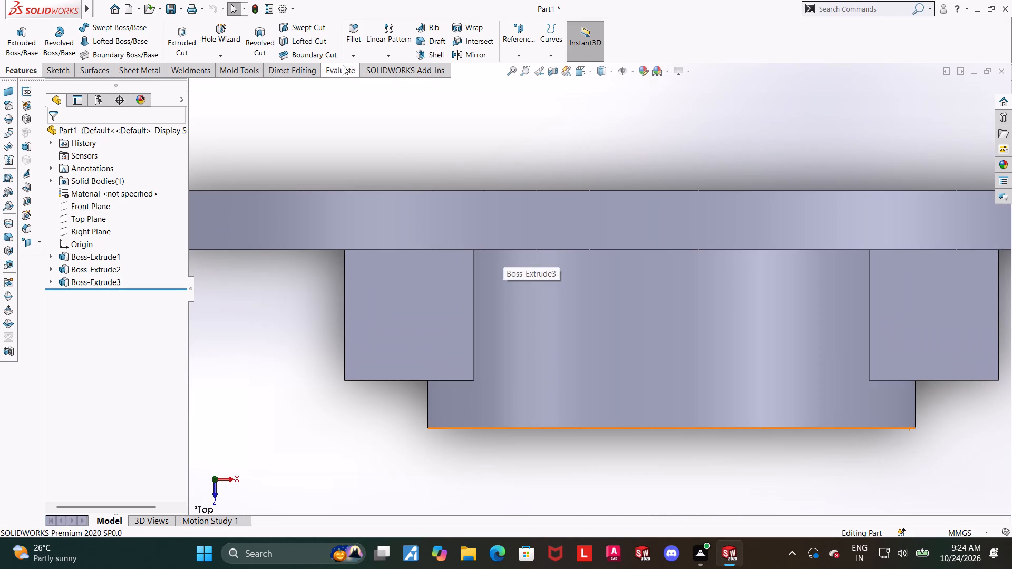
click(209, 30)
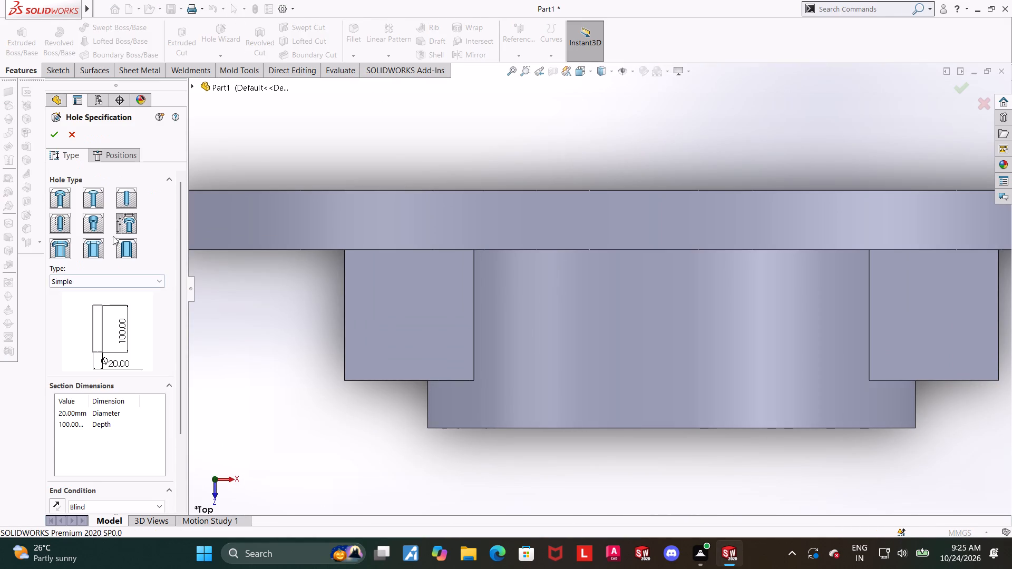
click(126, 223)
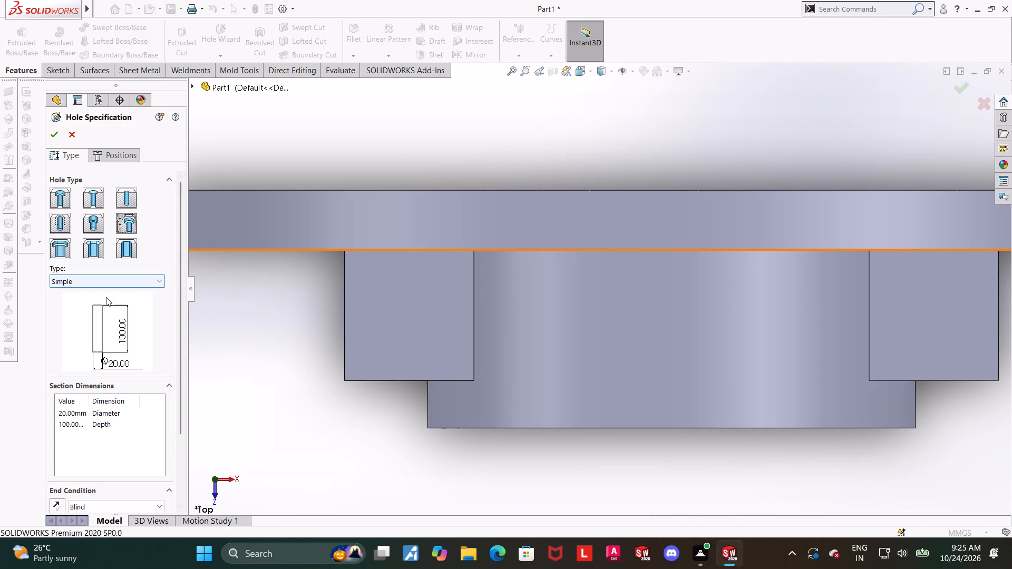
click(103, 287)
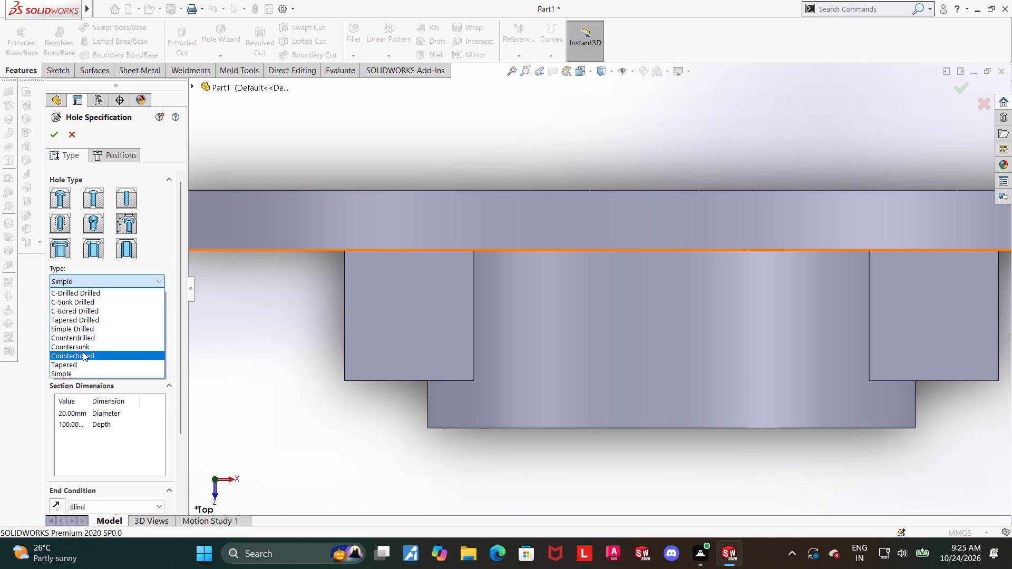
click(83, 352)
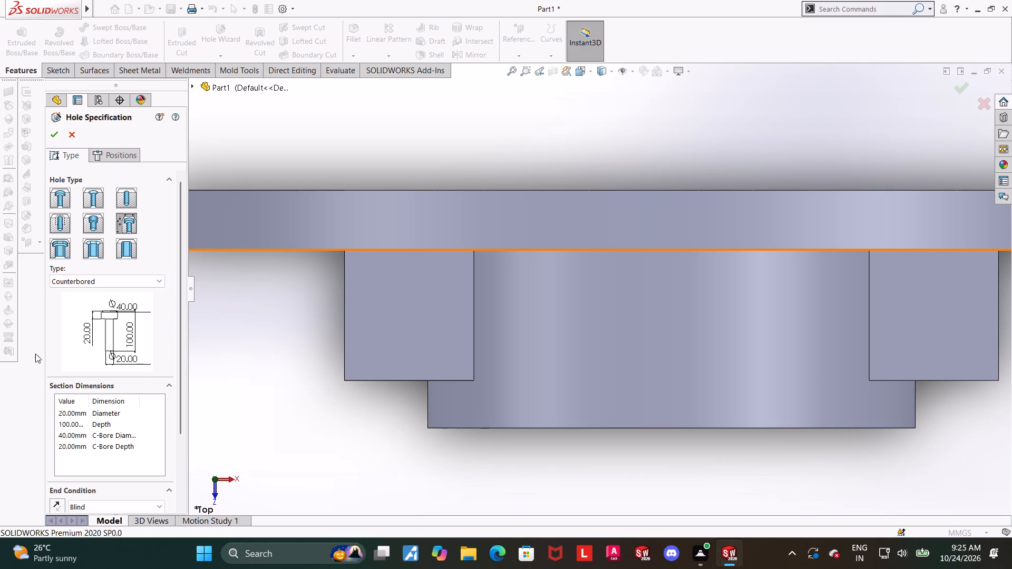
Set the hole diameter to 6 mm, the counterbore diameter to 11 mm and the counterbore depth to 8 mm.
double_click(67, 413)
key(6)
key(Return)
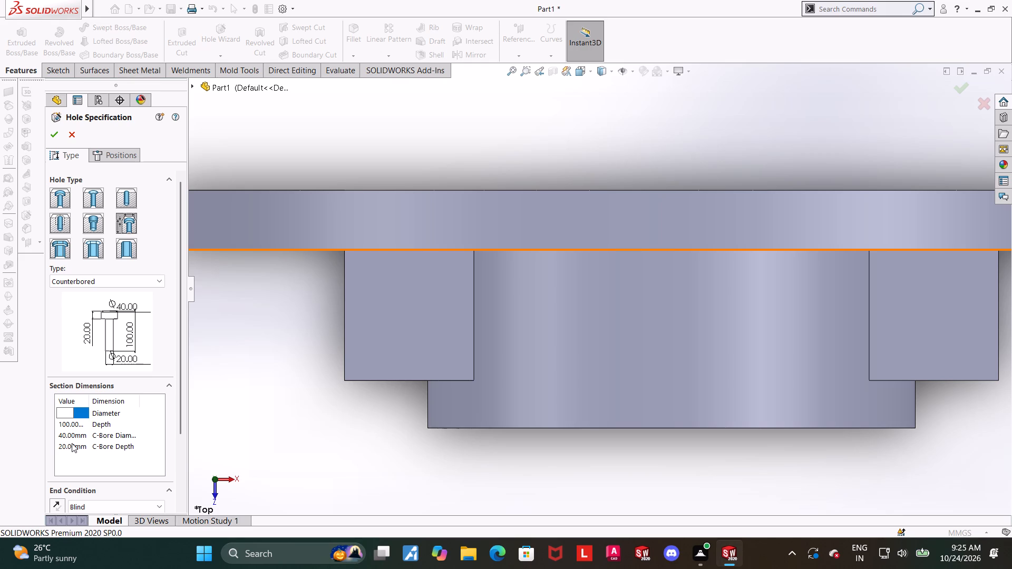
double_click(72, 437)
key(1)
key(1)
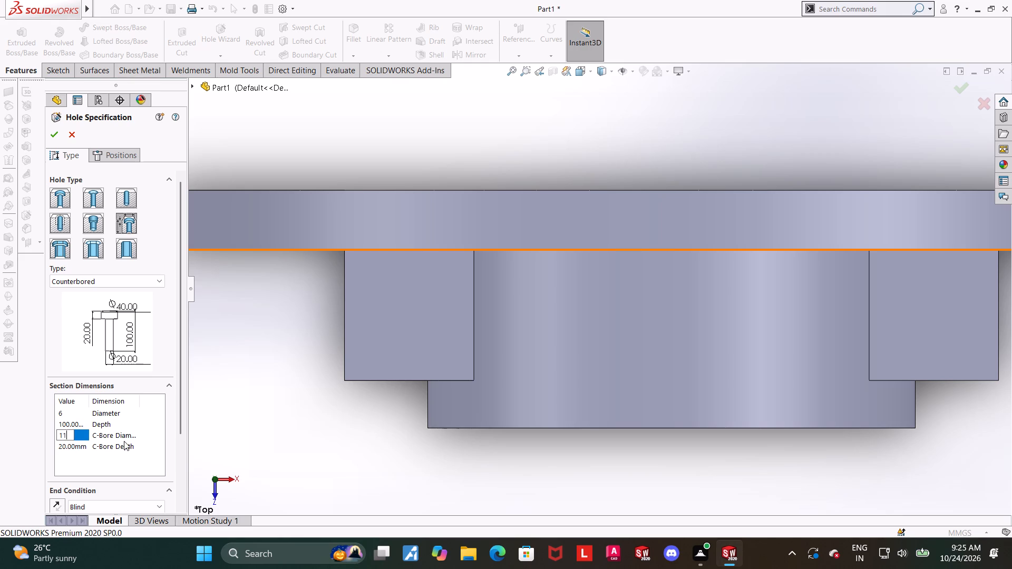
key(Return)
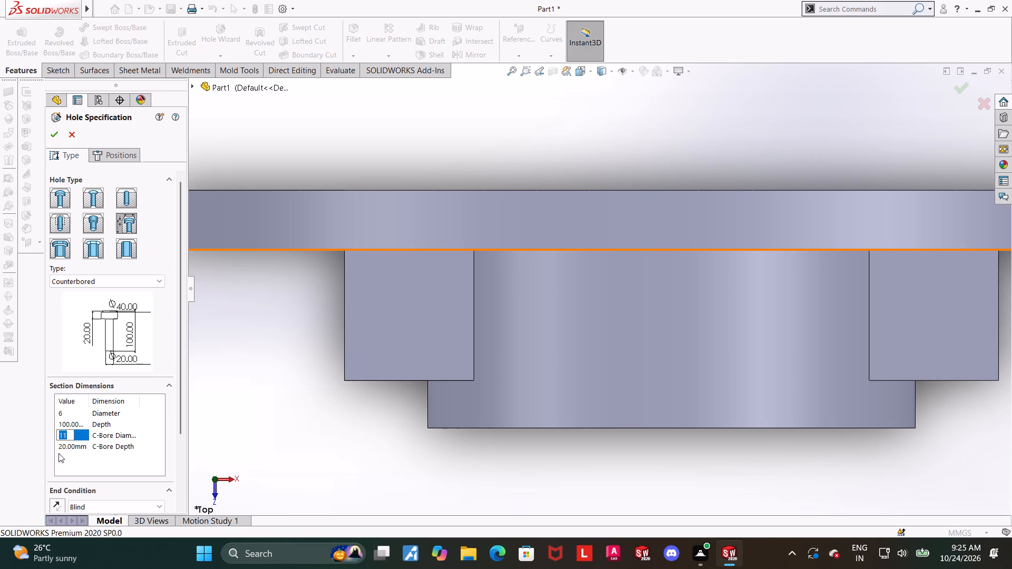
double_click(62, 448)
key(8)
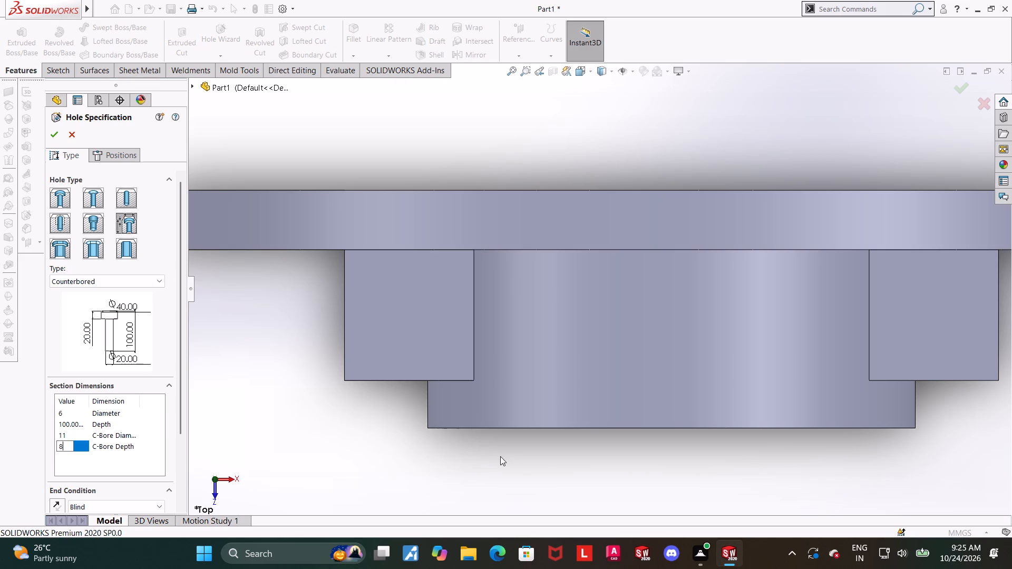
key(Return)
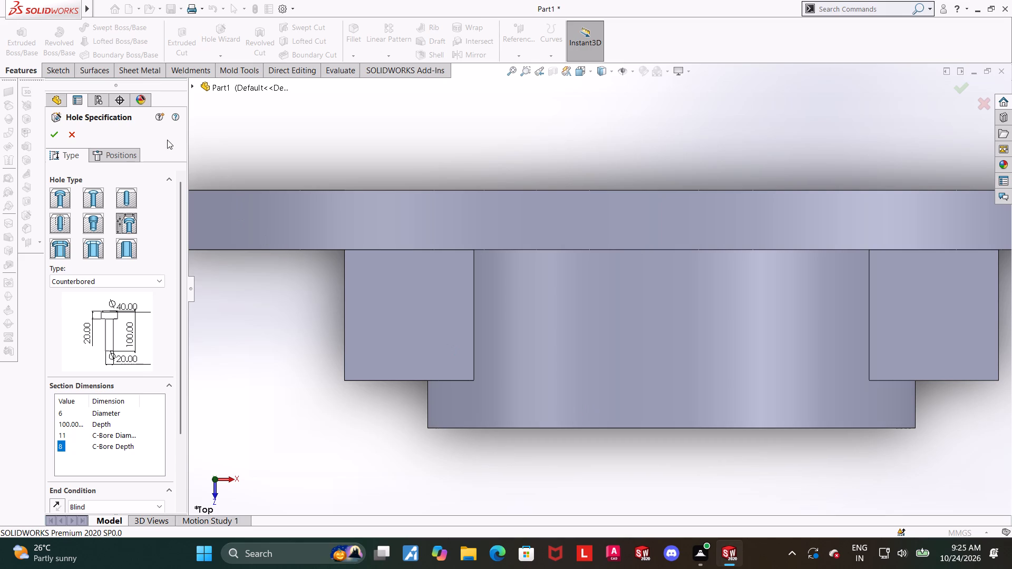
Position the holes in a 3D sketch, placing one near the centre of each of the base block's two exposed top faces.
click(137, 153)
click(112, 271)
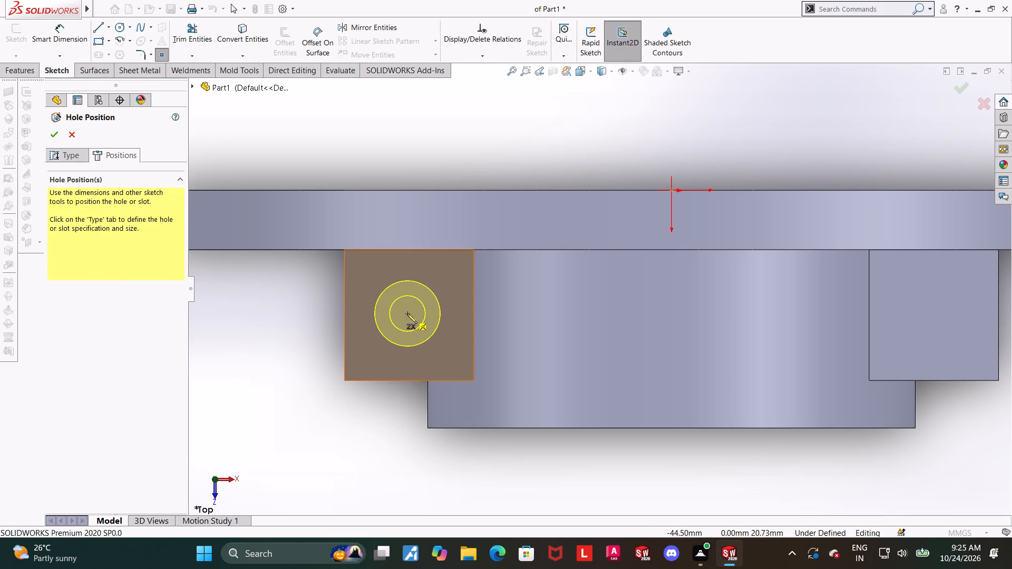
click(407, 313)
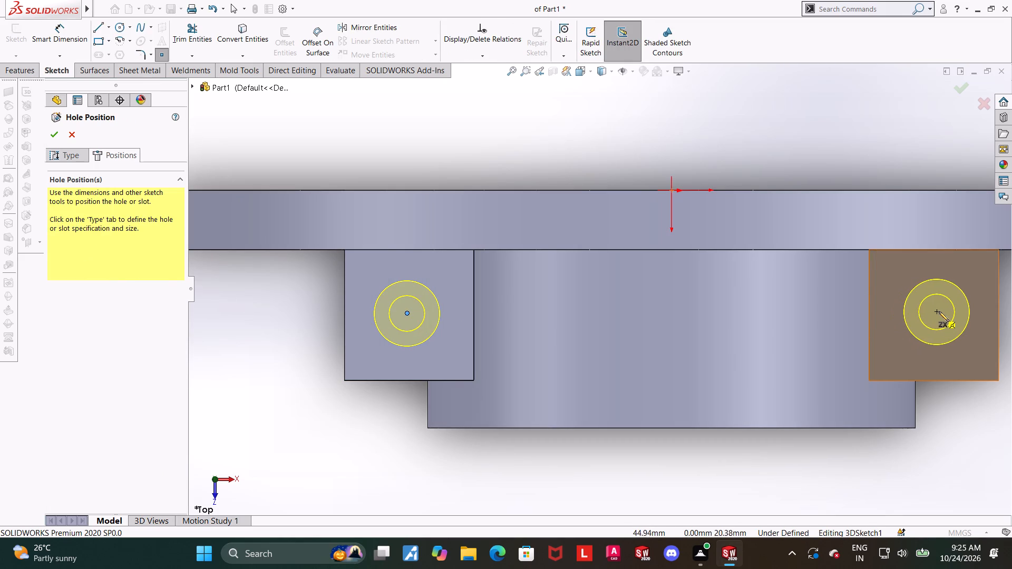
click(939, 311)
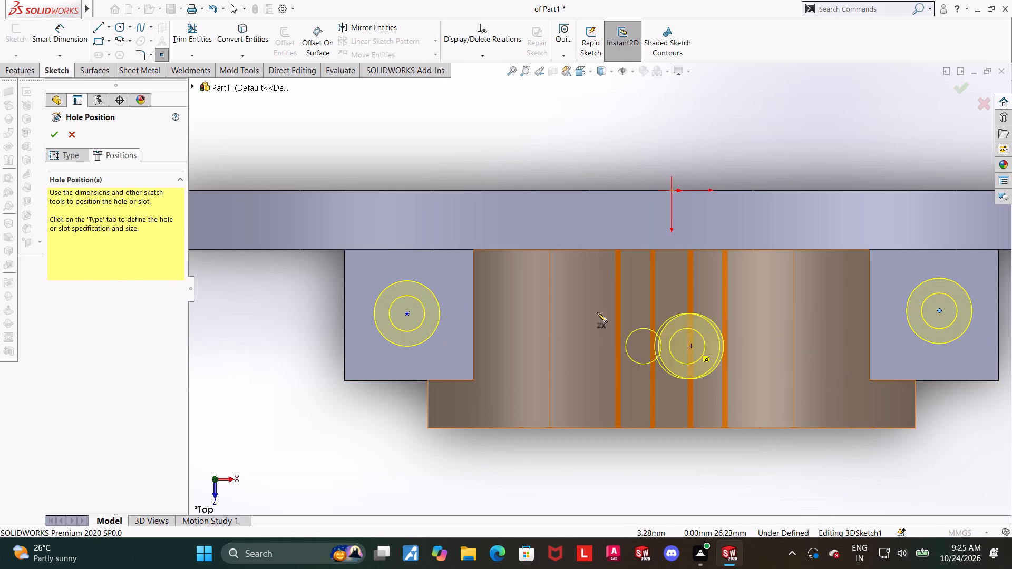
key(Escape)
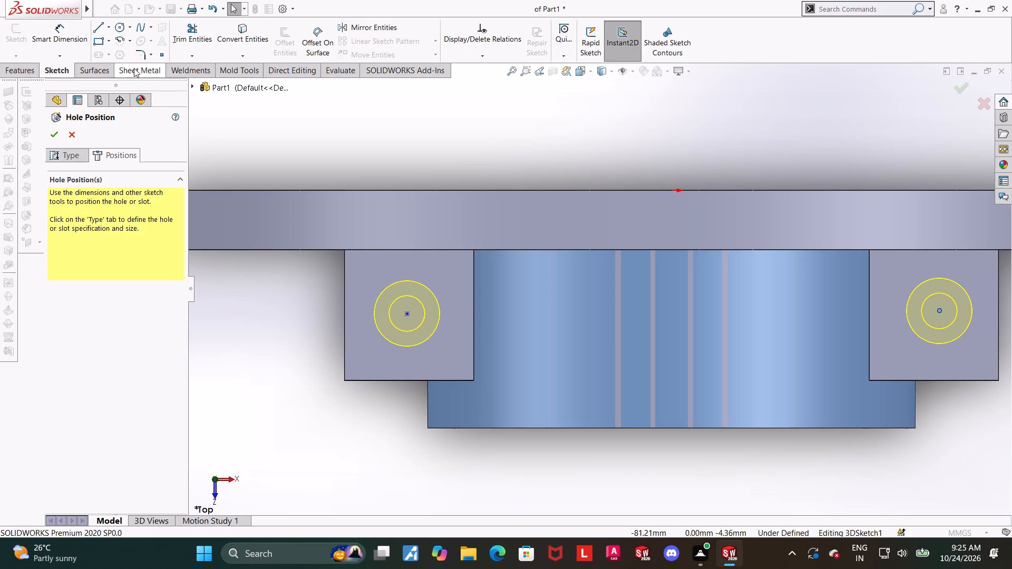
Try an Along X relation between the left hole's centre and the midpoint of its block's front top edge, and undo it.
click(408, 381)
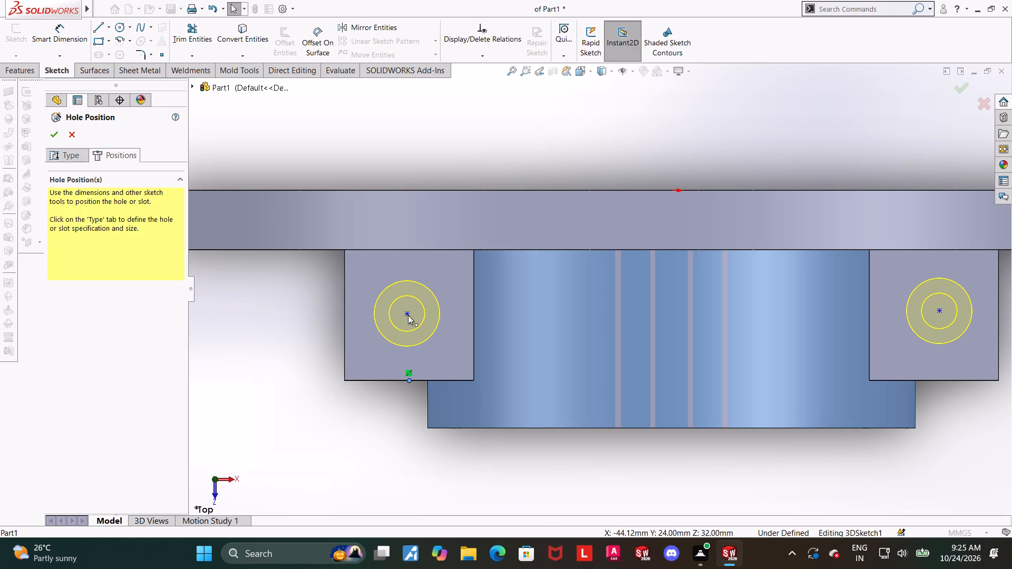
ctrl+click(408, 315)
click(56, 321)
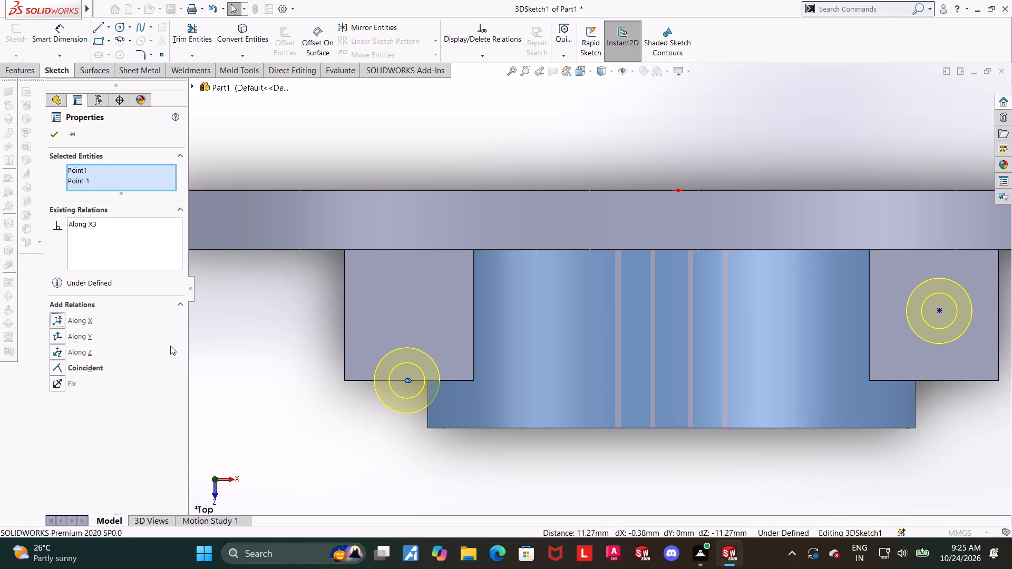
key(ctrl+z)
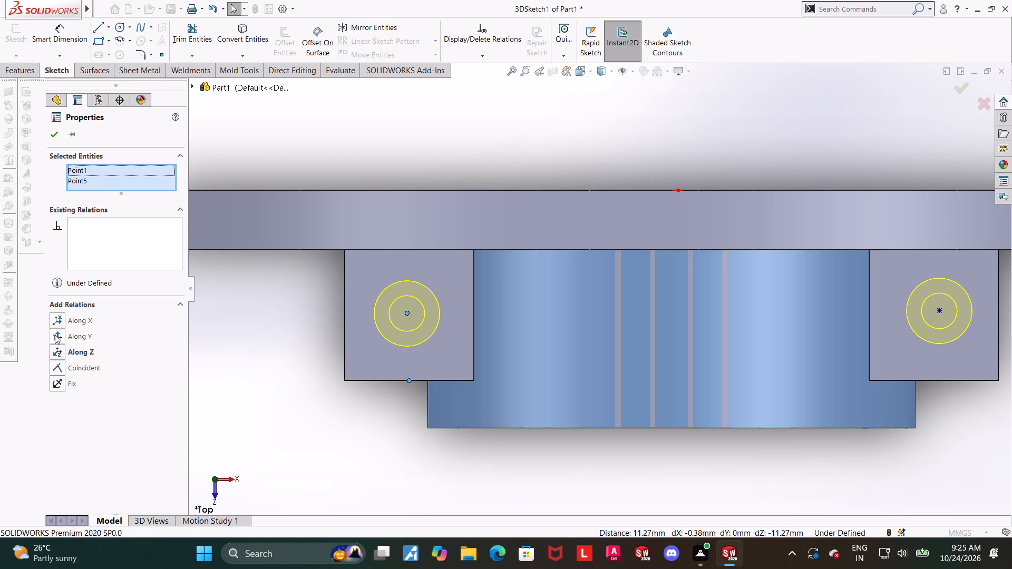
Apply an Along Z relation between the left hole's centre and the midpoint of its block's front top edge.
click(55, 335)
key(ctrl+z)
click(60, 352)
click(249, 388)
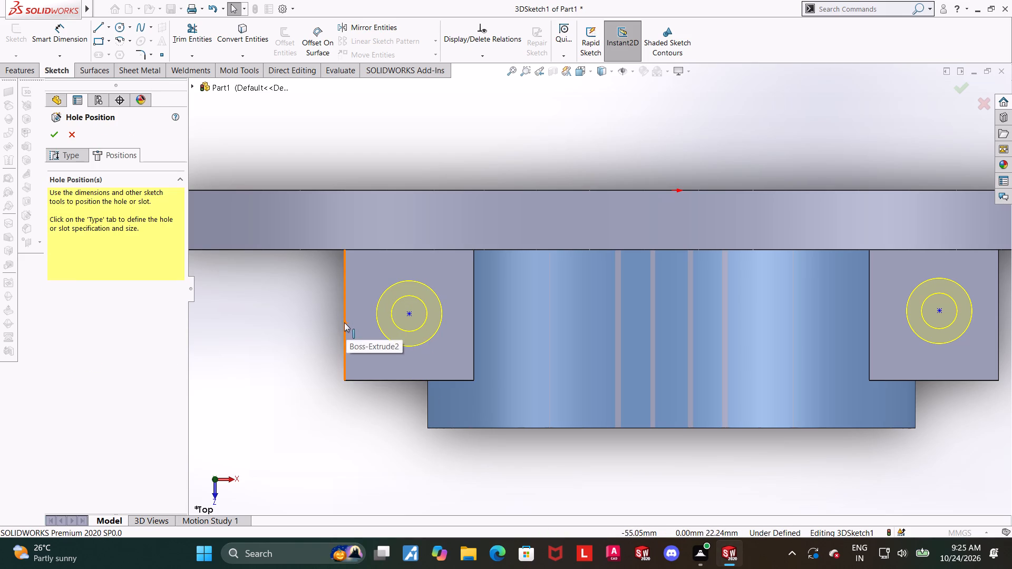
click(317, 330)
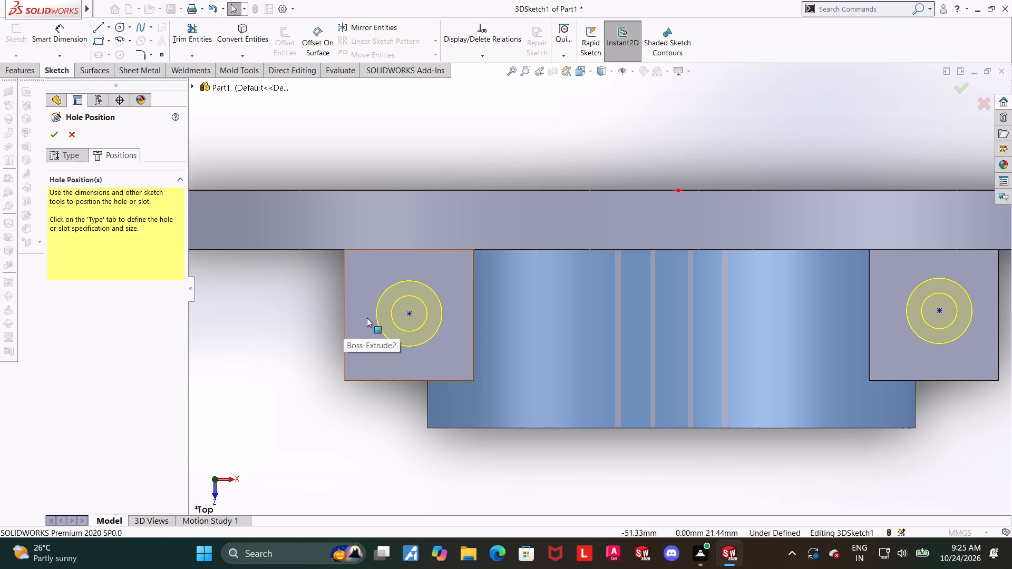
Apply an Along Z relation between the right hole's centre and the midpoint of its block's front top edge.
scroll(367, 318, up, 3)
click(881, 425)
scroll(826, 295, down, 3)
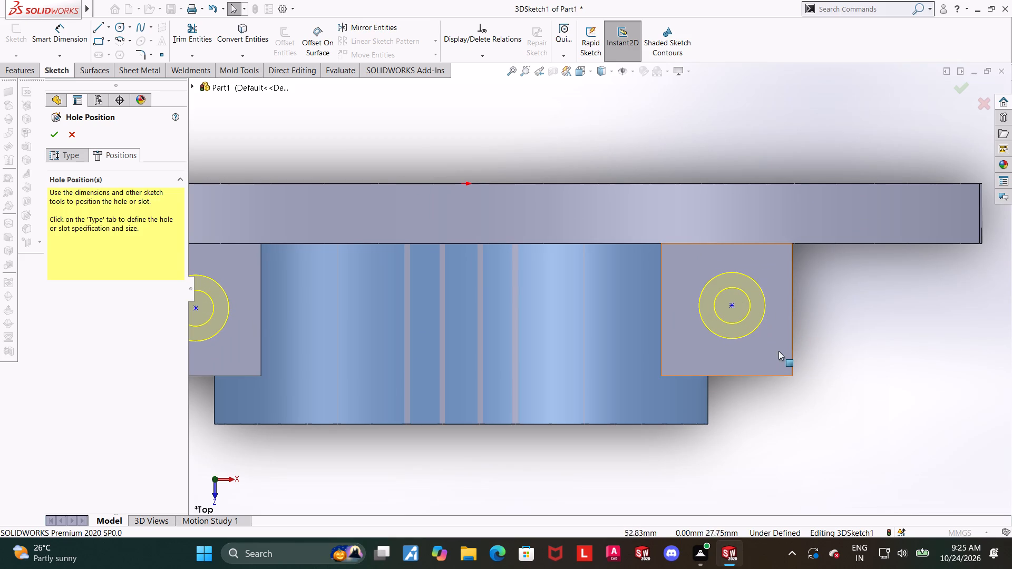
click(727, 377)
ctrl+click(735, 303)
ctrl+click(731, 306)
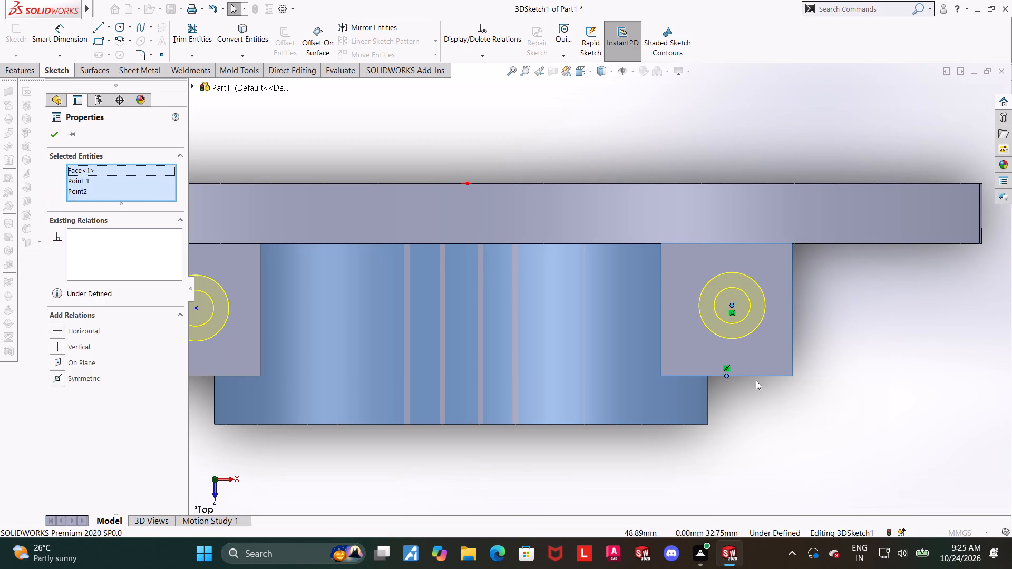
click(756, 380)
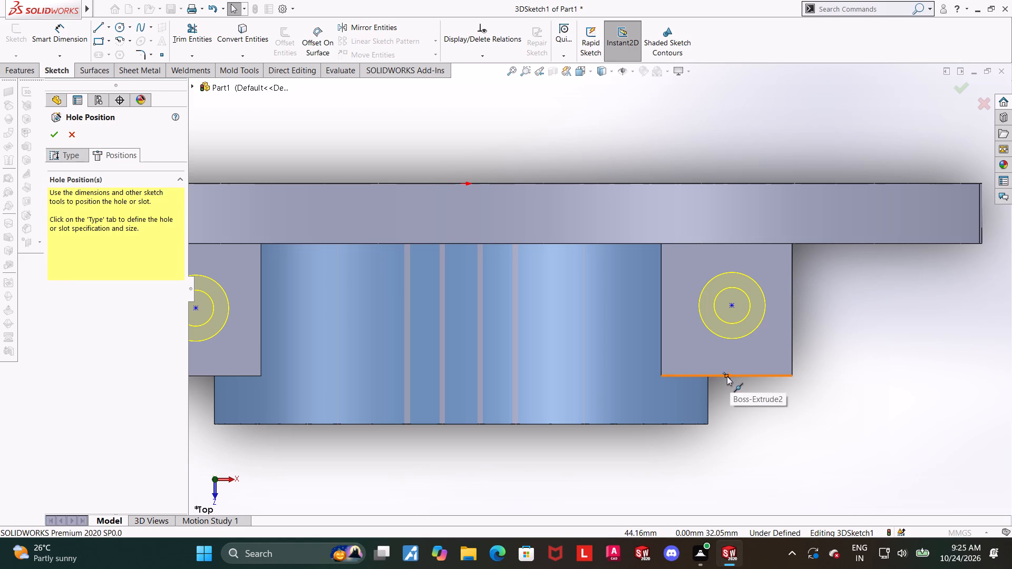
click(727, 376)
ctrl+click(731, 307)
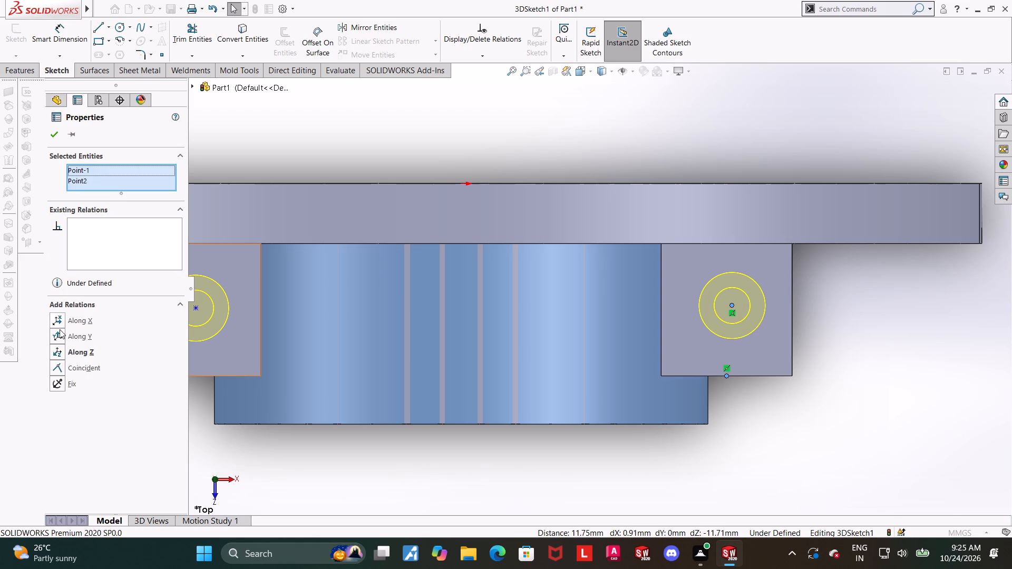
click(60, 348)
click(782, 422)
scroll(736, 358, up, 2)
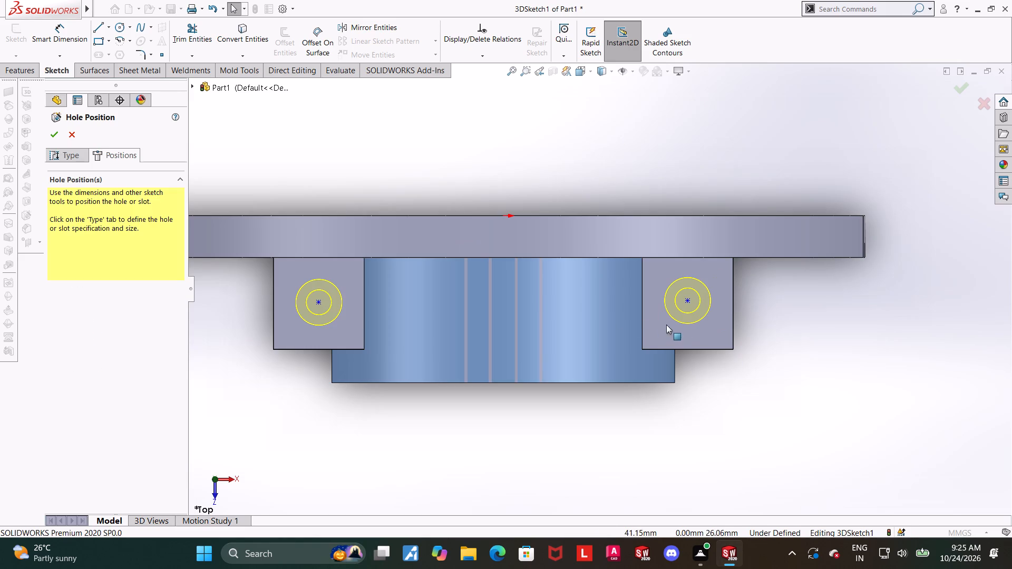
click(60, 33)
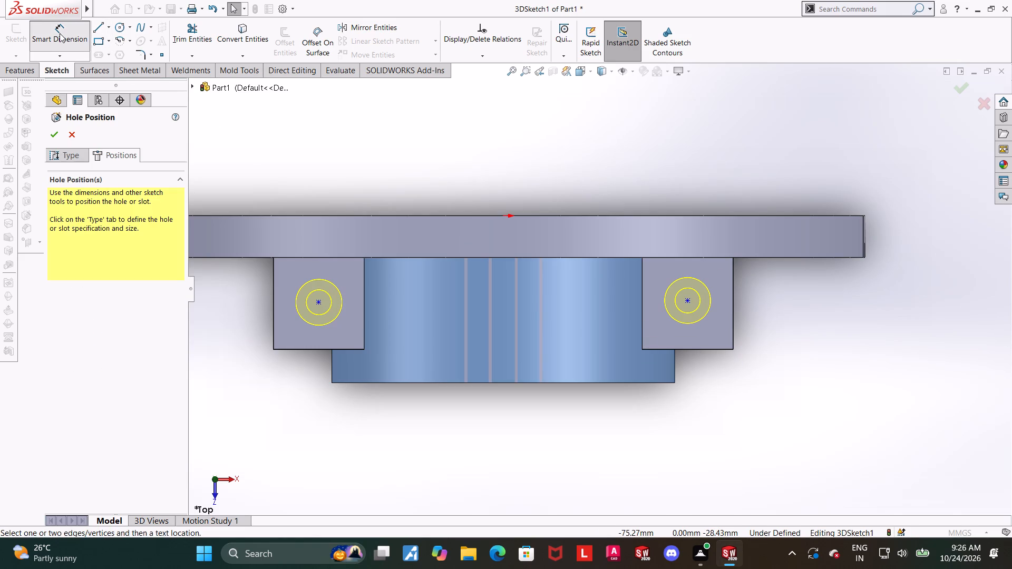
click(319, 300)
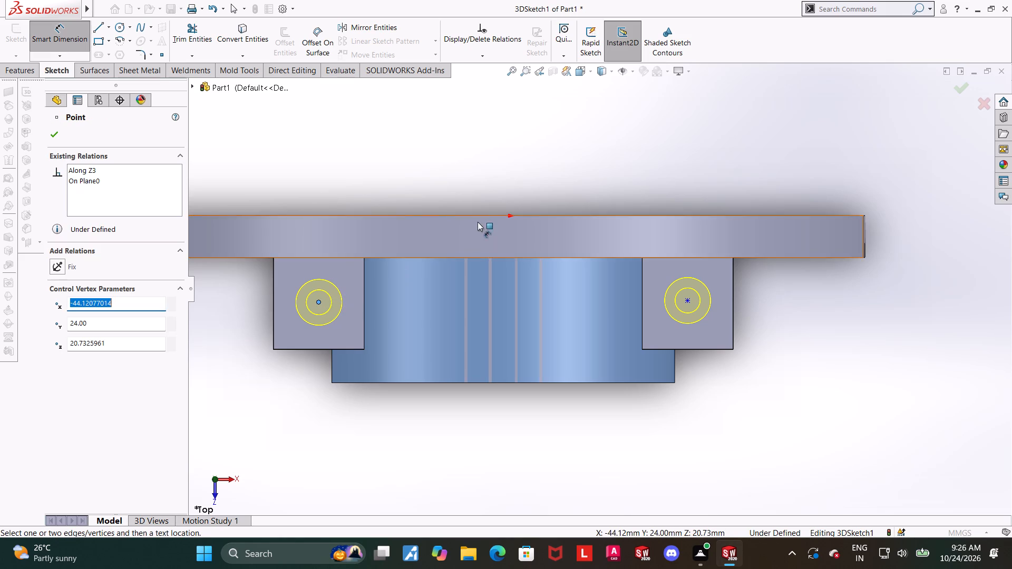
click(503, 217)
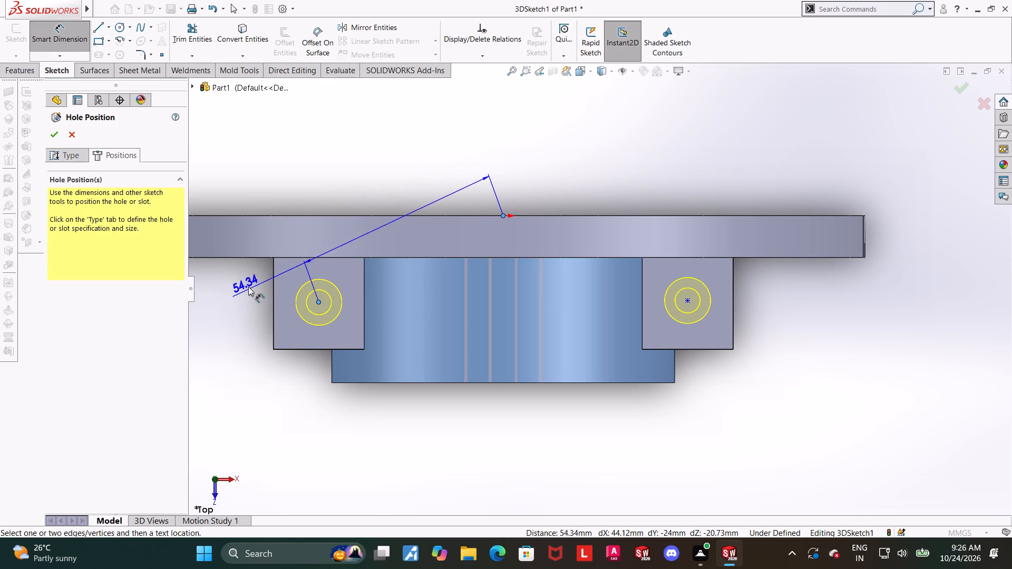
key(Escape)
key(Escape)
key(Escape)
Draw a 110 mm construction centerline along X across both blocks' top faces, joining the midpoints of their outer side edges.
click(108, 28)
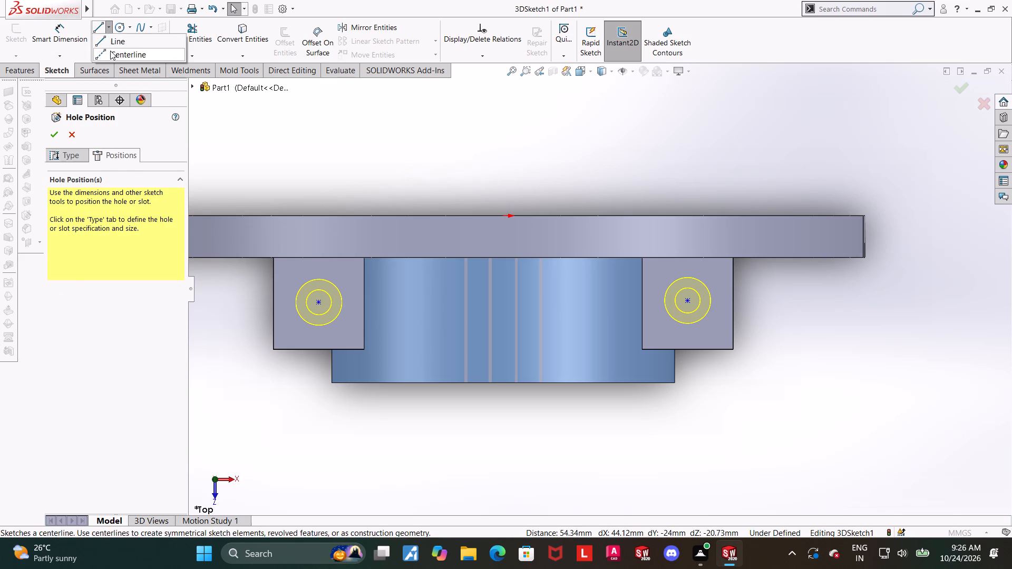
click(110, 51)
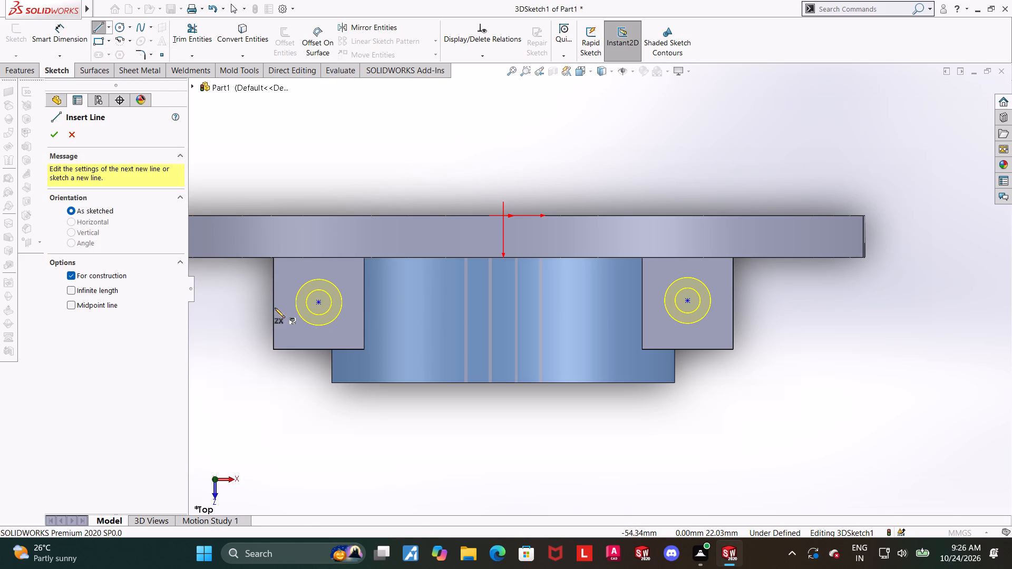
click(272, 301)
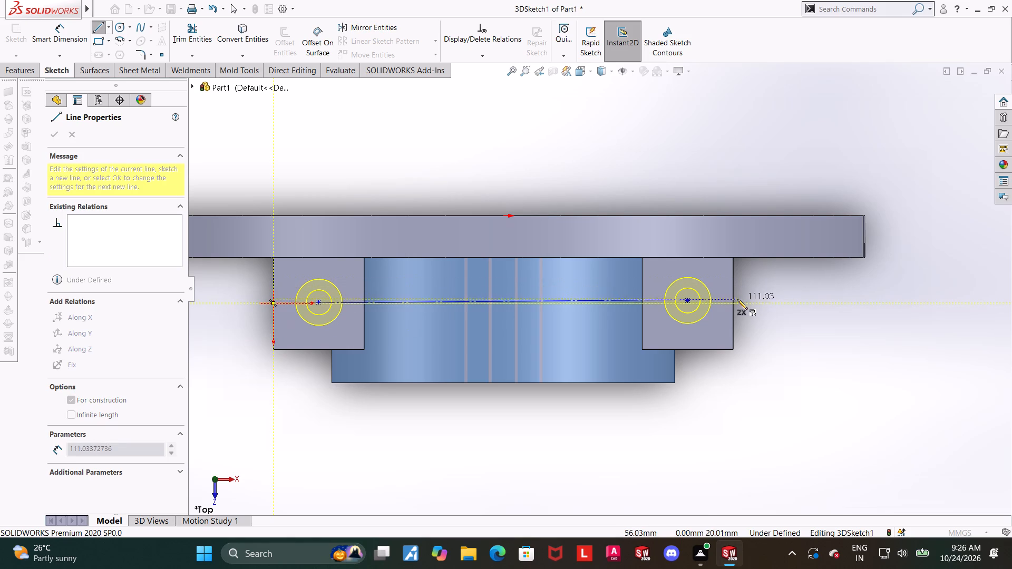
click(732, 301)
key(Escape)
key(Escape)
key(Escape)
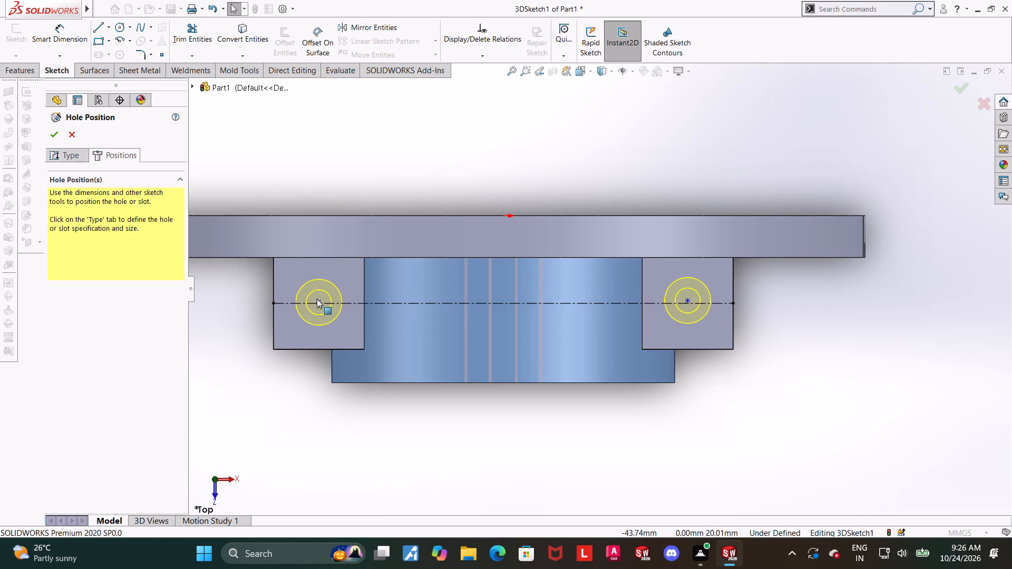
Make both hole centres coincident with the construction centerline.
click(317, 302)
ctrl+click(347, 302)
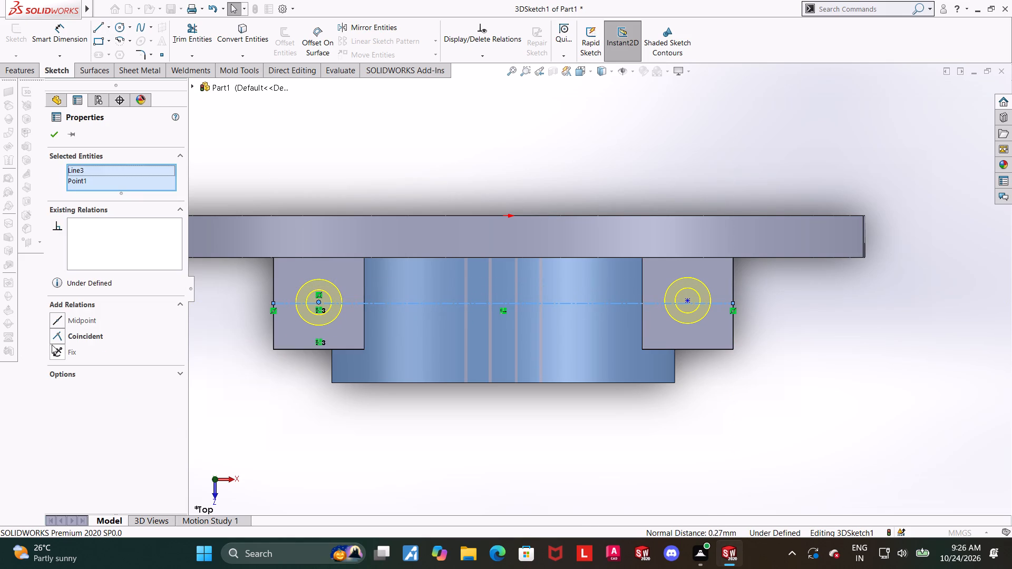
click(56, 332)
click(774, 431)
click(687, 299)
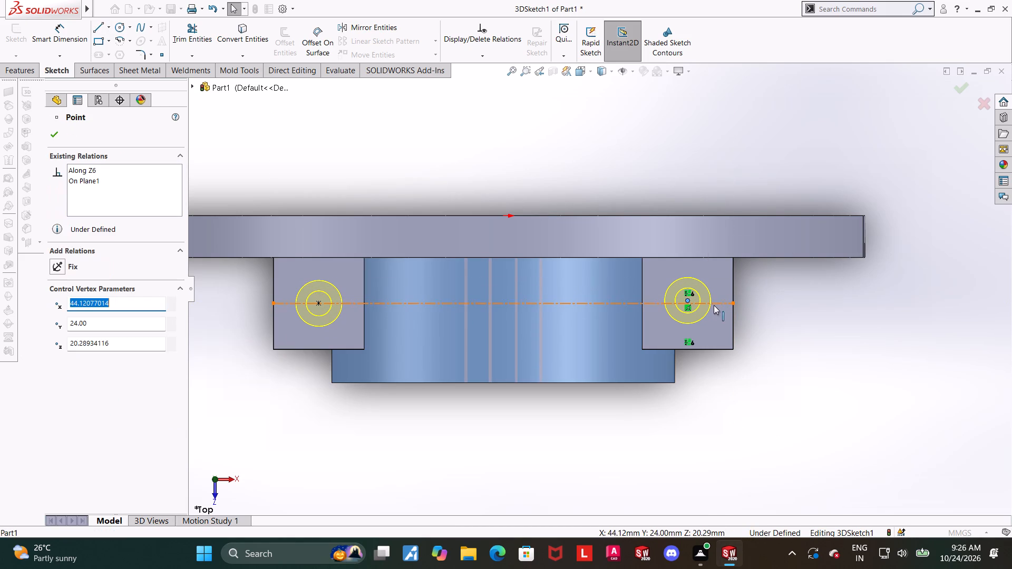
ctrl+click(717, 306)
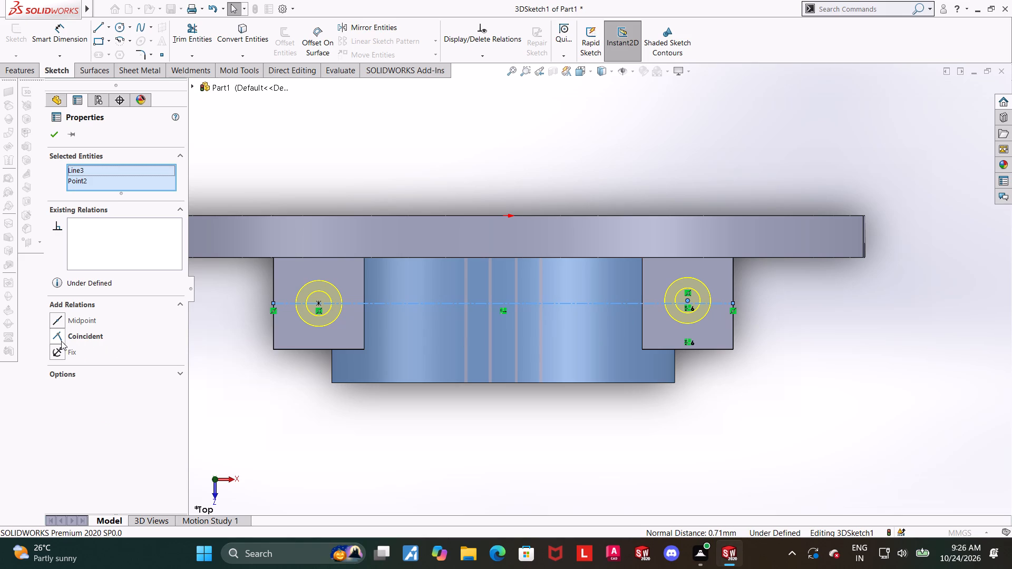
click(61, 341)
click(537, 427)
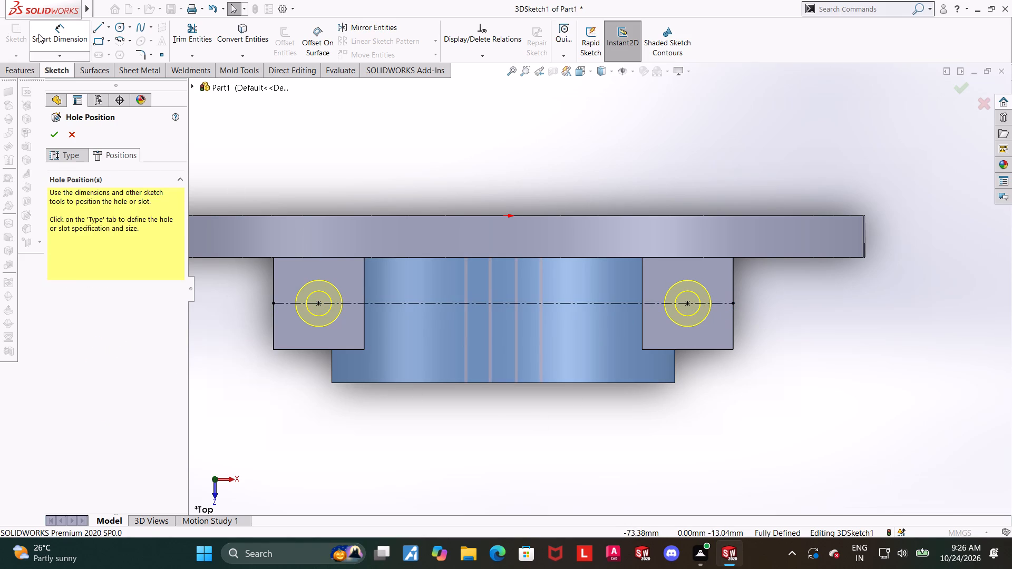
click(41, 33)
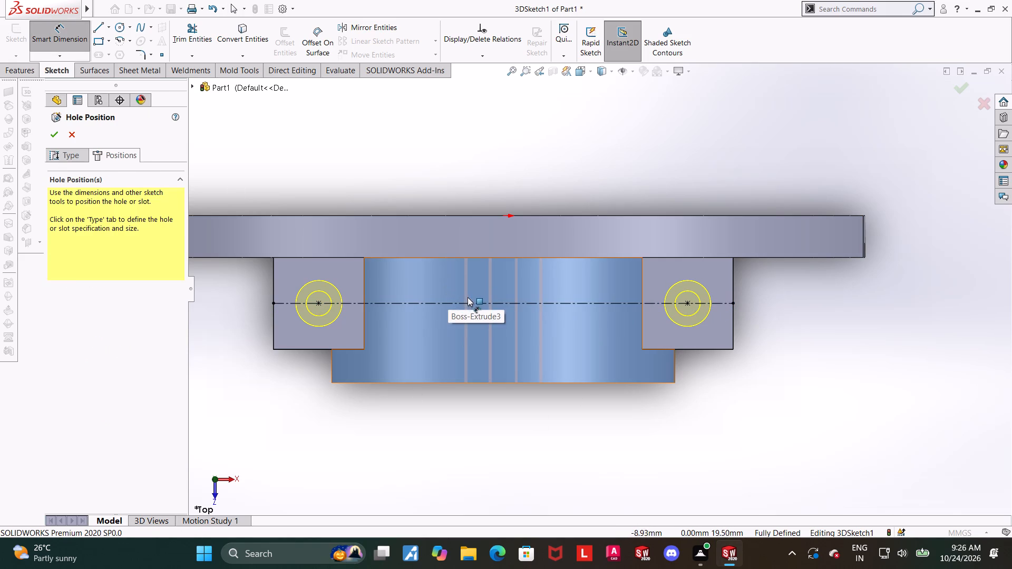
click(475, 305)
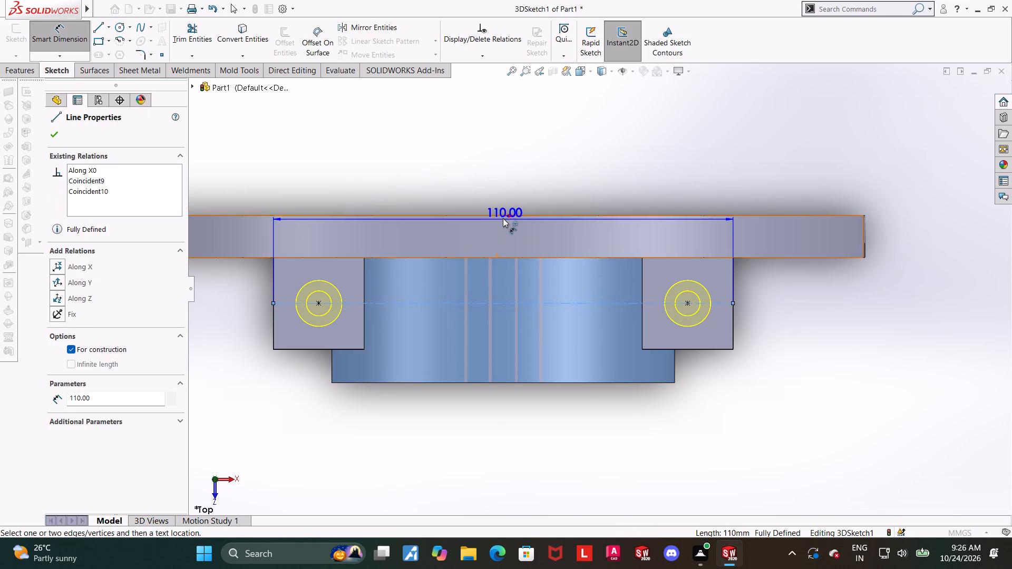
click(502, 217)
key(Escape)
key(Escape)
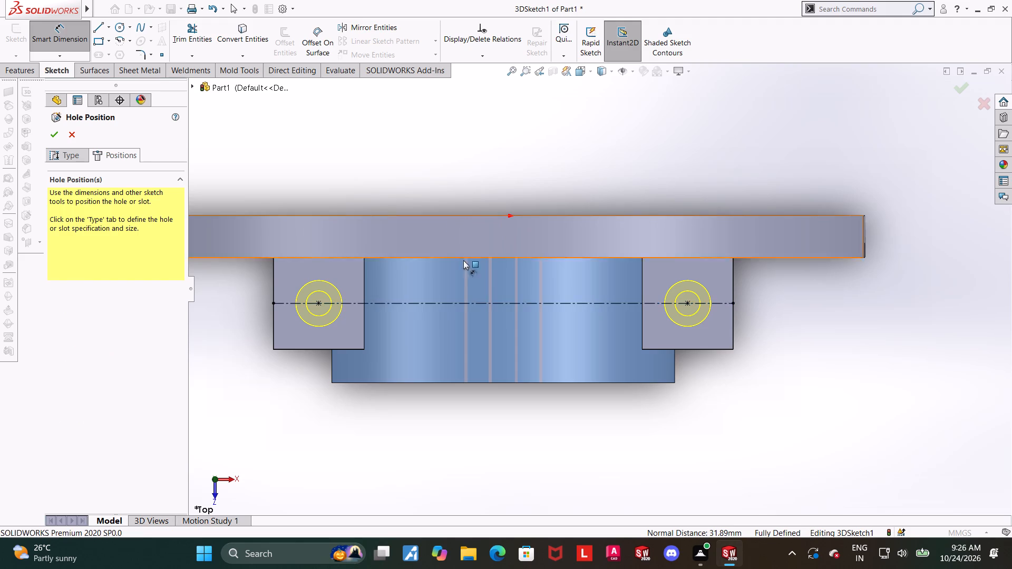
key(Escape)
Check the left hole centre's distances from its block's plate-side edge and outer side edge.
scroll(465, 279, up, 2)
middle_drag(510, 364, 509, 279)
scroll(430, 312, down, 3)
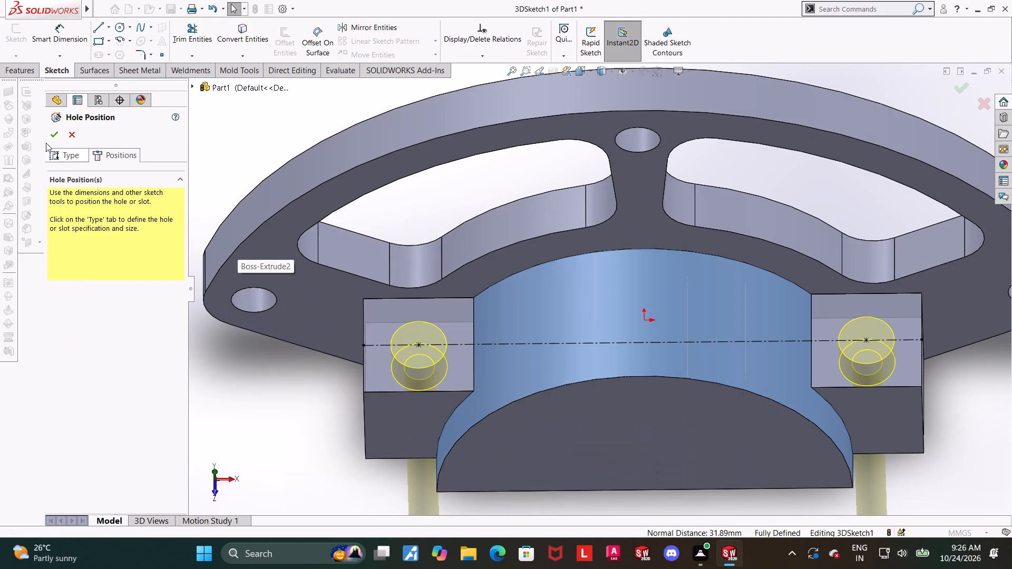
key(Escape)
click(64, 40)
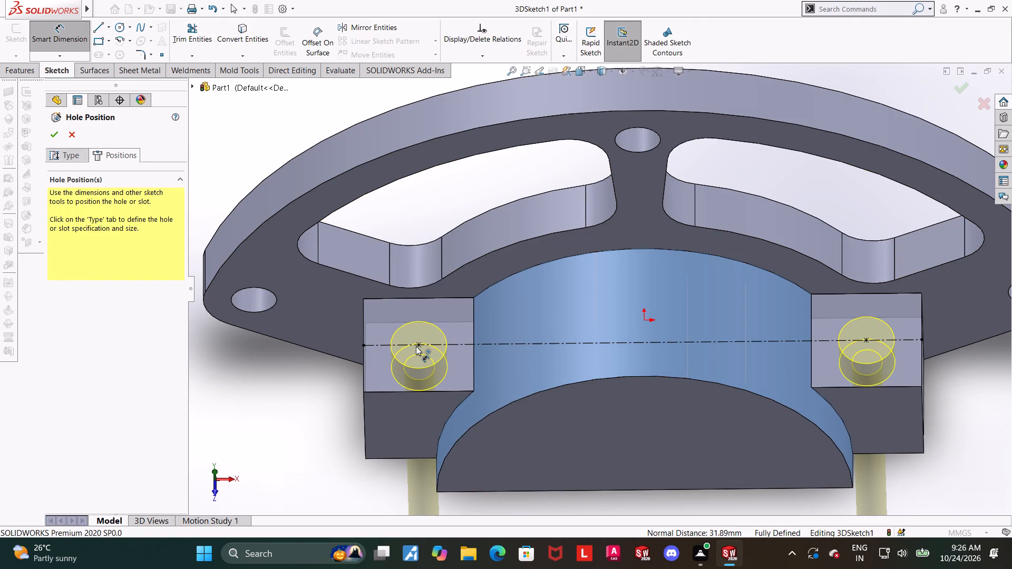
click(416, 345)
click(402, 297)
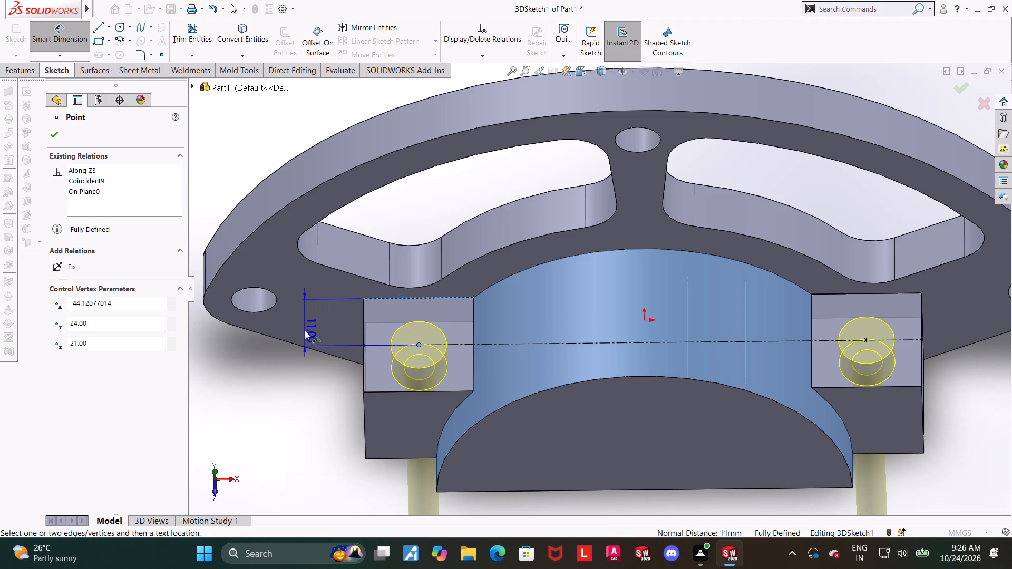
key(Escape)
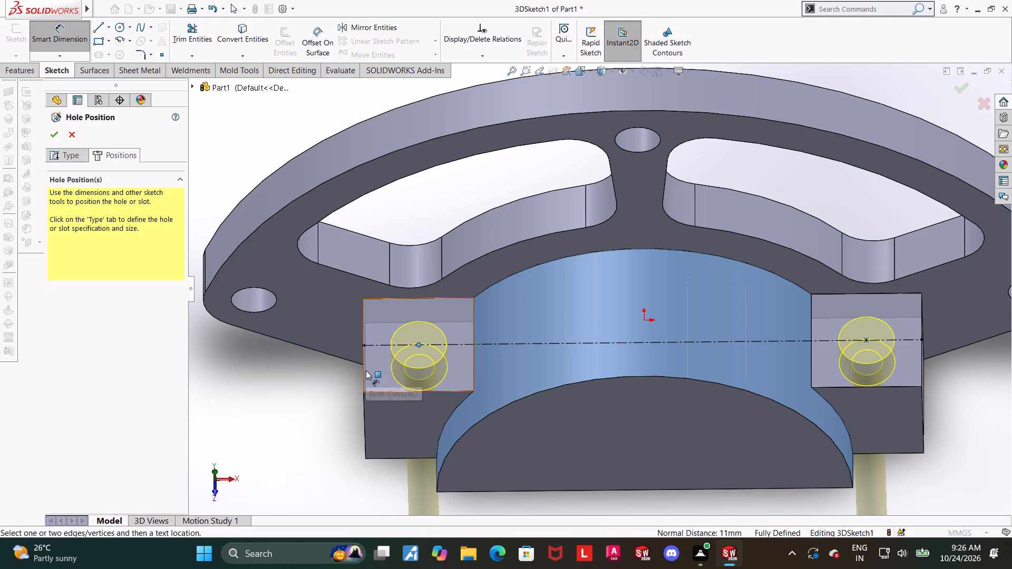
click(363, 370)
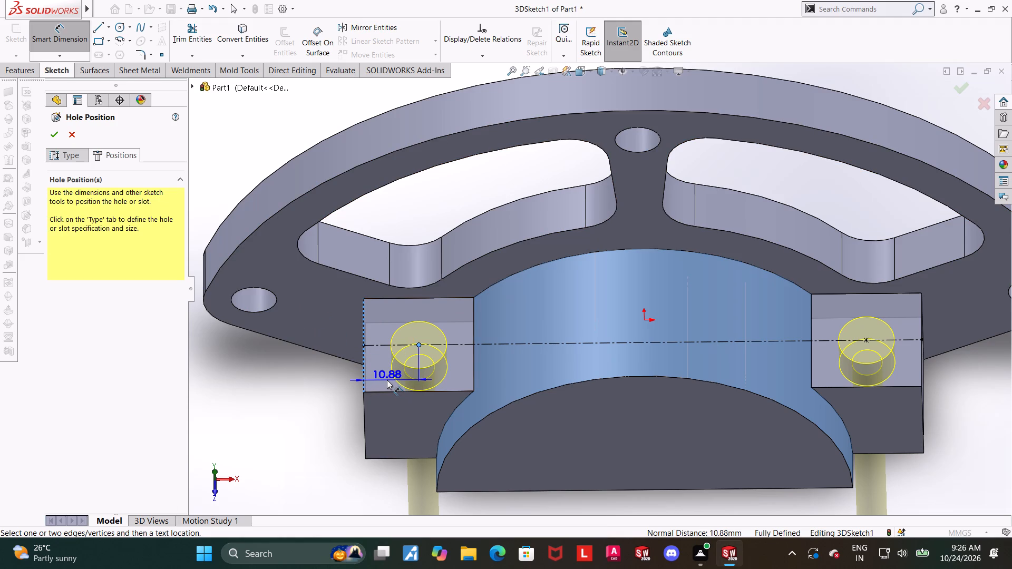
key(Escape)
key(Escape)
Accept the hole positions to create the two counterbored holes in the base block.
scroll(387, 380, up, 4)
click(963, 85)
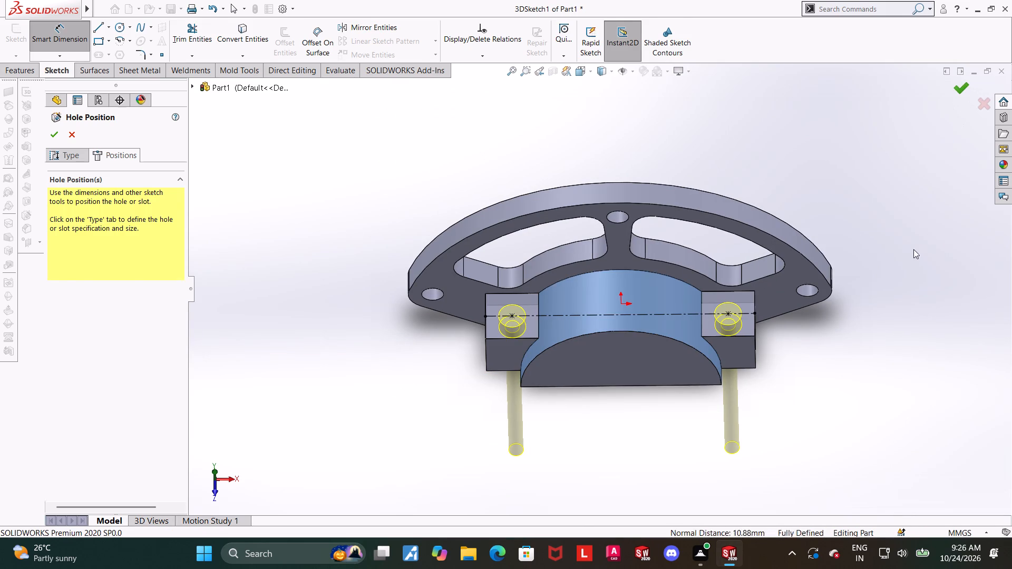
click(909, 276)
View the part from the left and set its display style to Hidden Lines Visible.
middle_drag(845, 333, 937, 258)
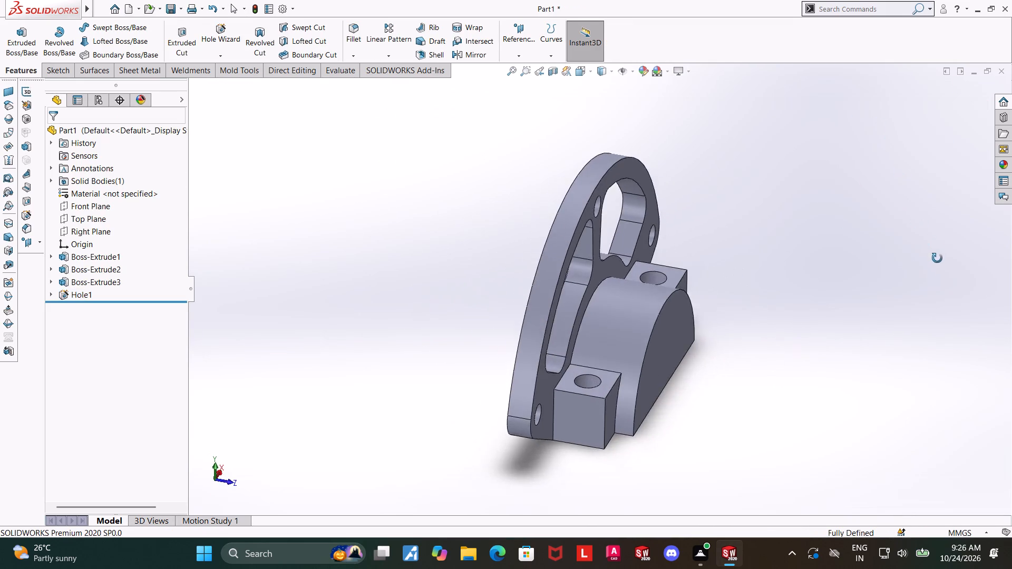
middle_drag(937, 258, 949, 291)
click(578, 76)
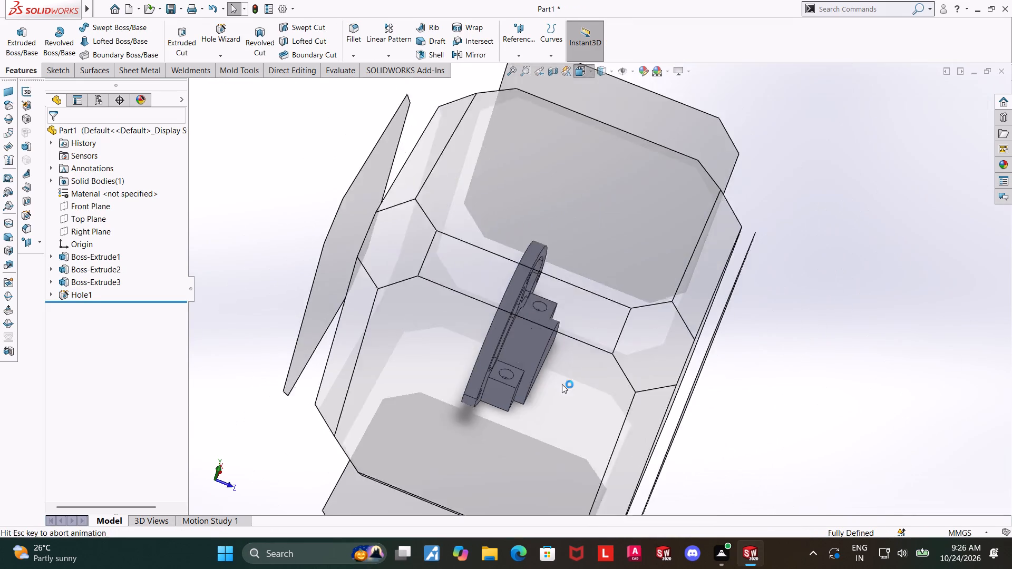
click(479, 424)
scroll(726, 443, up, 2)
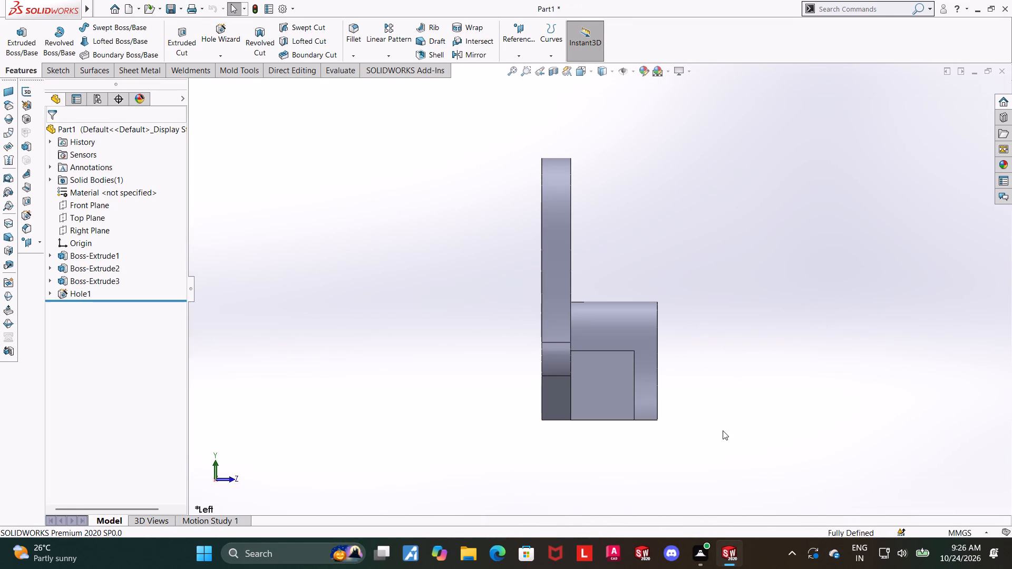
scroll(723, 430, down, 1)
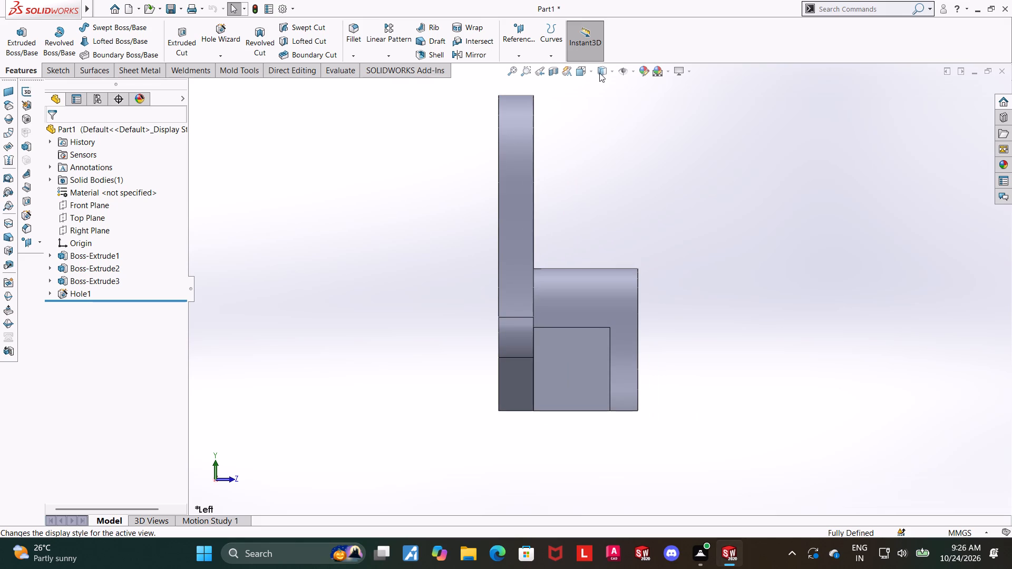
click(607, 71)
click(606, 131)
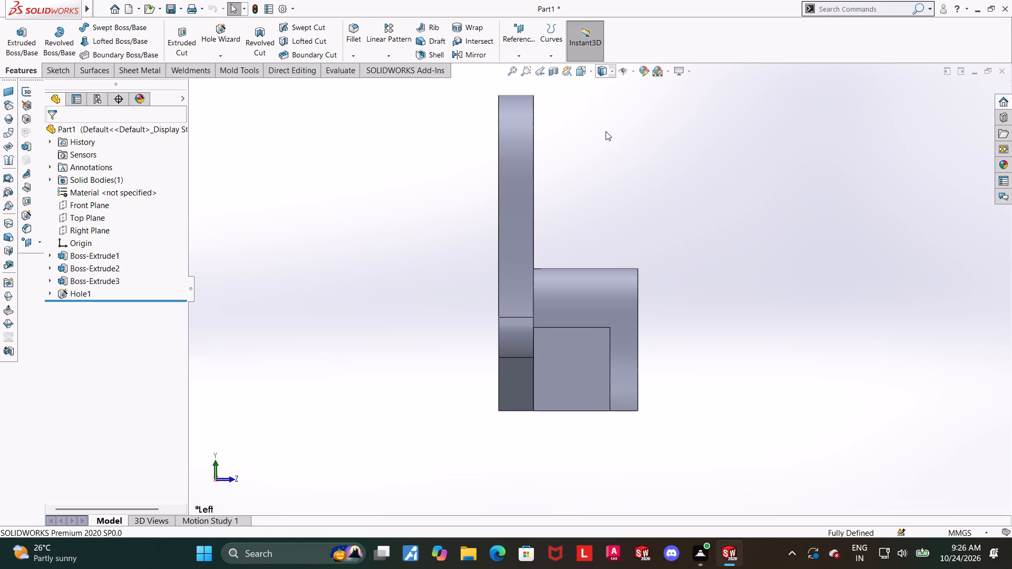
Return the part to an isometric view and set its display style to Shaded With Edges.
scroll(712, 189, up, 1)
middle_drag(757, 316, 558, 443)
middle_drag(621, 423, 662, 413)
click(578, 71)
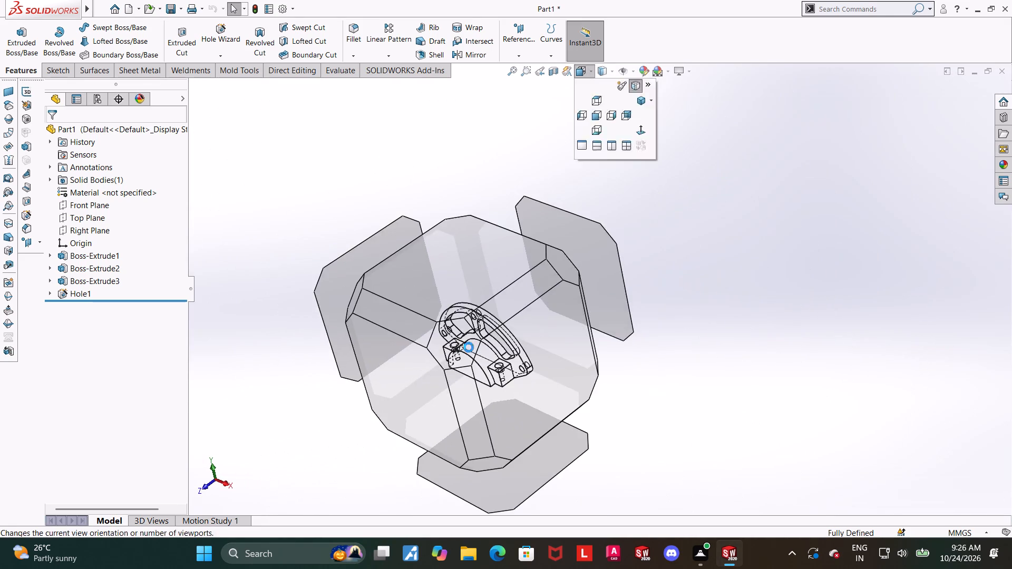
click(454, 355)
click(606, 69)
click(606, 89)
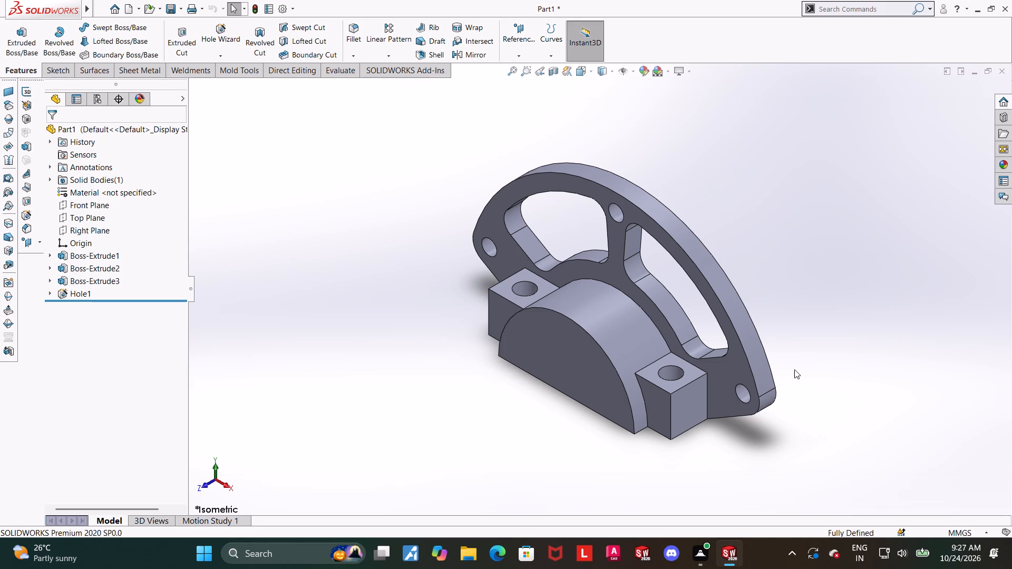
Start a sketch on the flat front face of the semicircular boss and orient the view normal to it.
scroll(785, 377, up, 1)
middle_drag(722, 388, 755, 293)
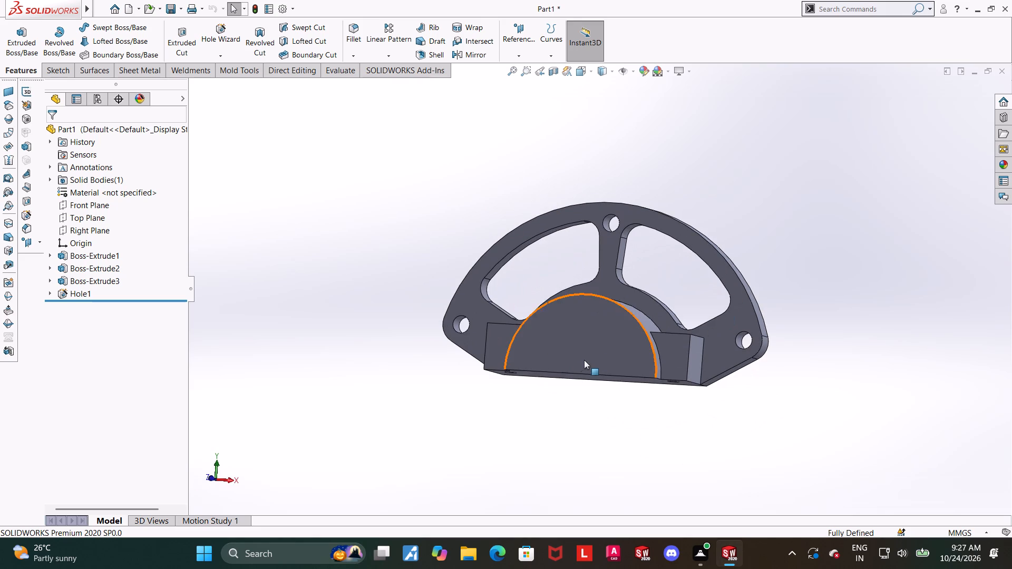
click(580, 362)
click(621, 336)
click(98, 309)
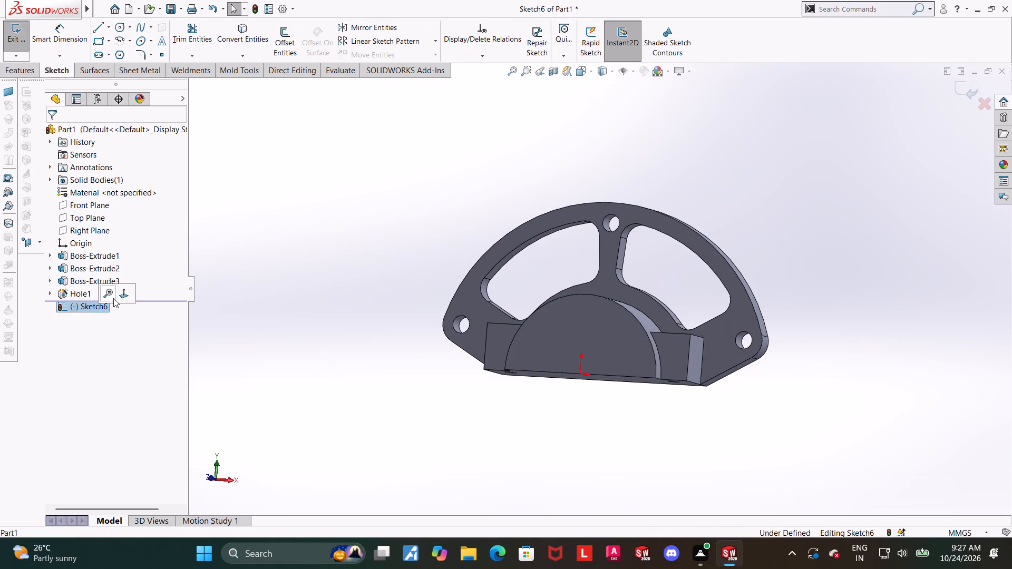
click(123, 297)
scroll(664, 409, down, 1)
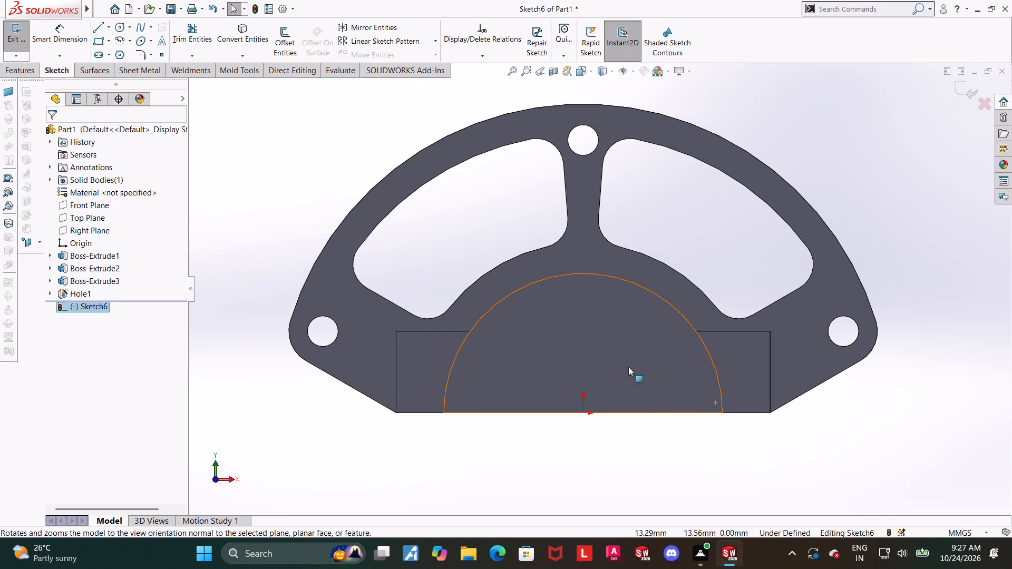
scroll(590, 348, down, 1)
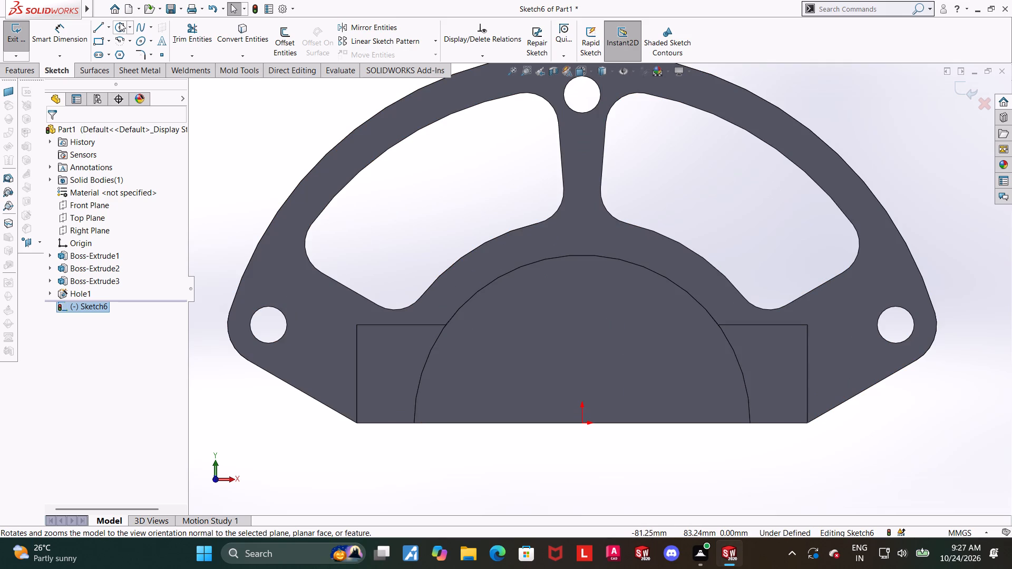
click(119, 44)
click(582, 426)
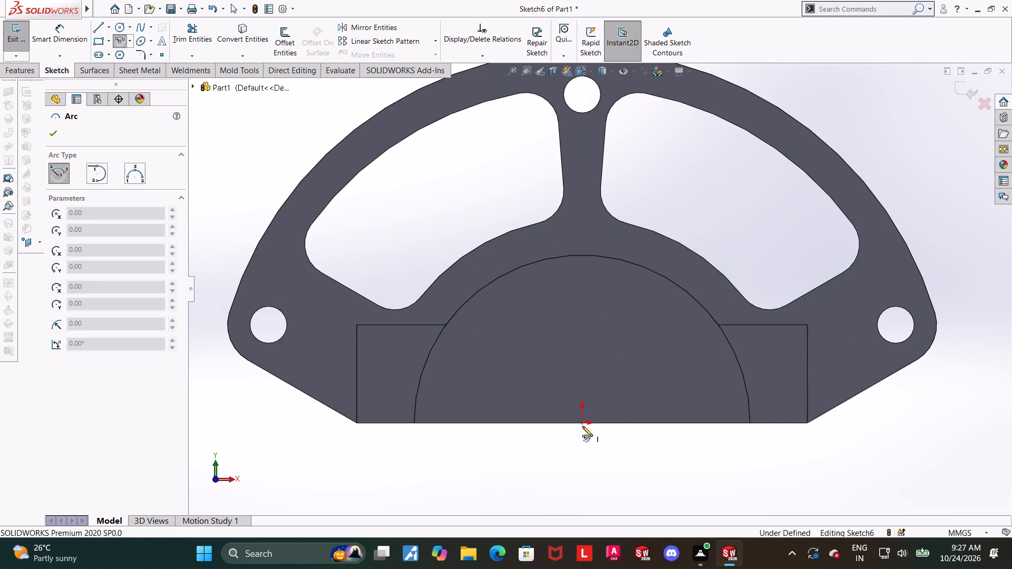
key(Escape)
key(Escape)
Sketch a 180° centerpoint arc of about 36 mm radius around the origin, ending on the boss's bottom edge.
click(124, 40)
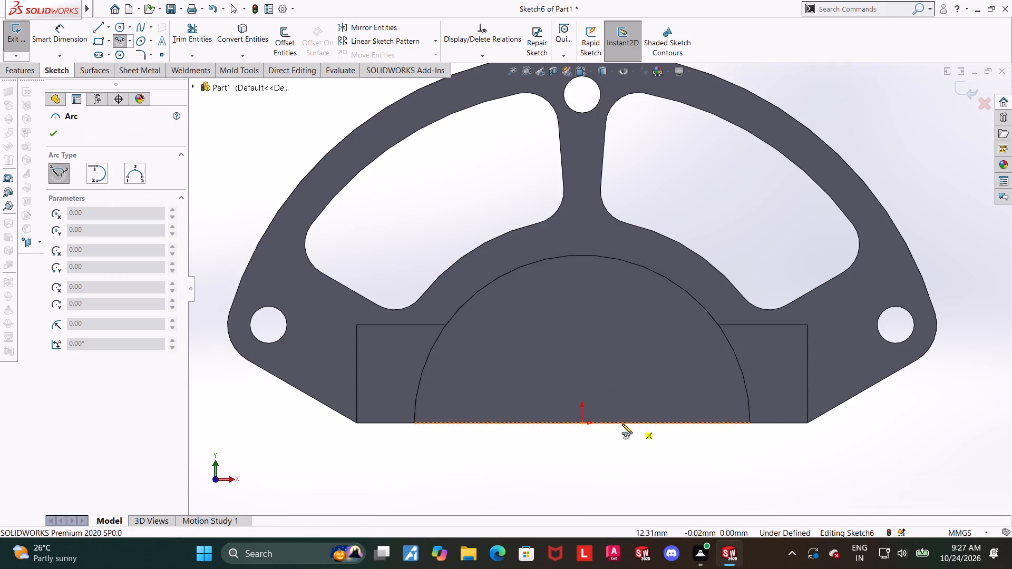
click(582, 424)
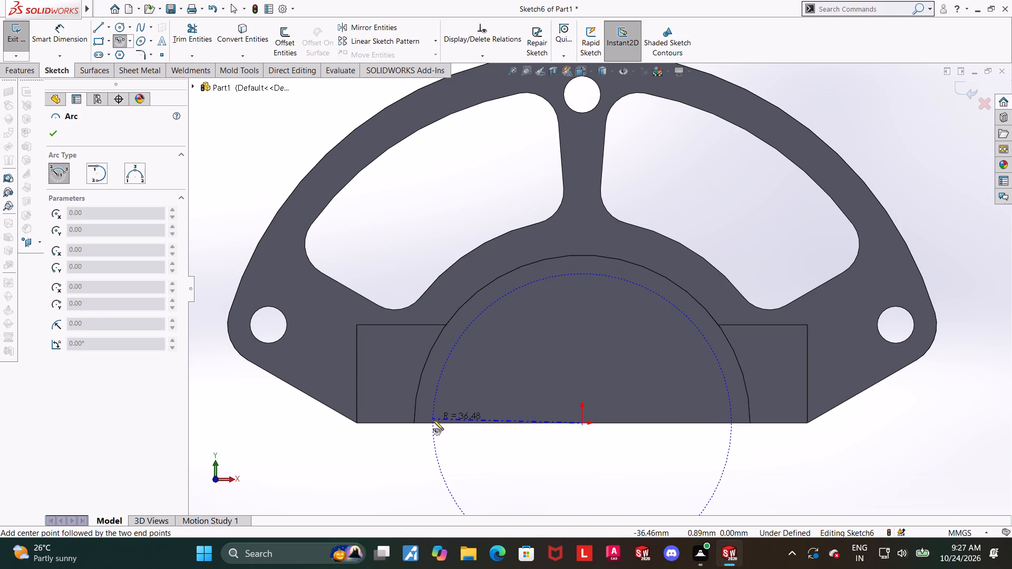
click(434, 421)
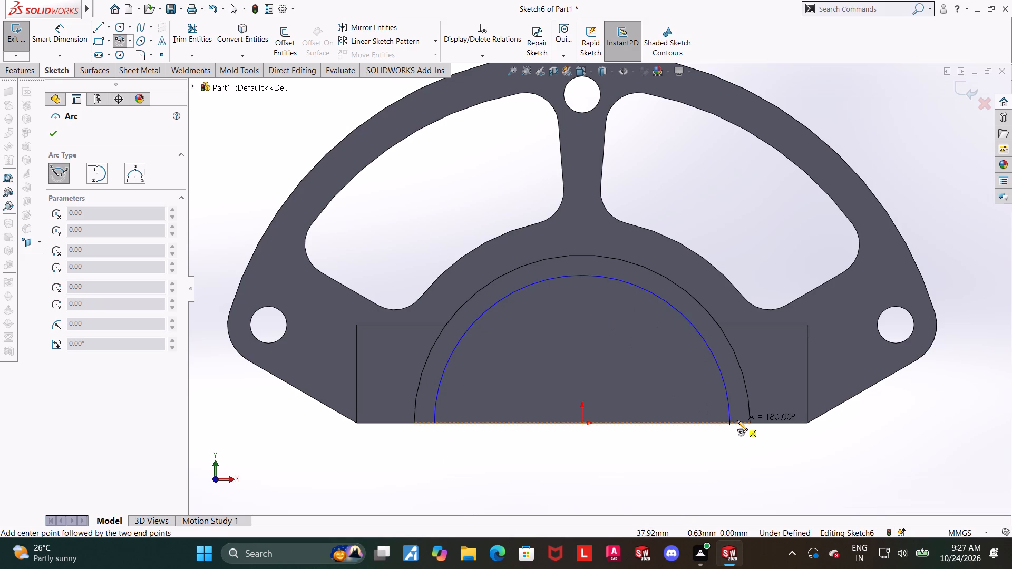
click(731, 426)
key(Escape)
key(Escape)
key(Escape)
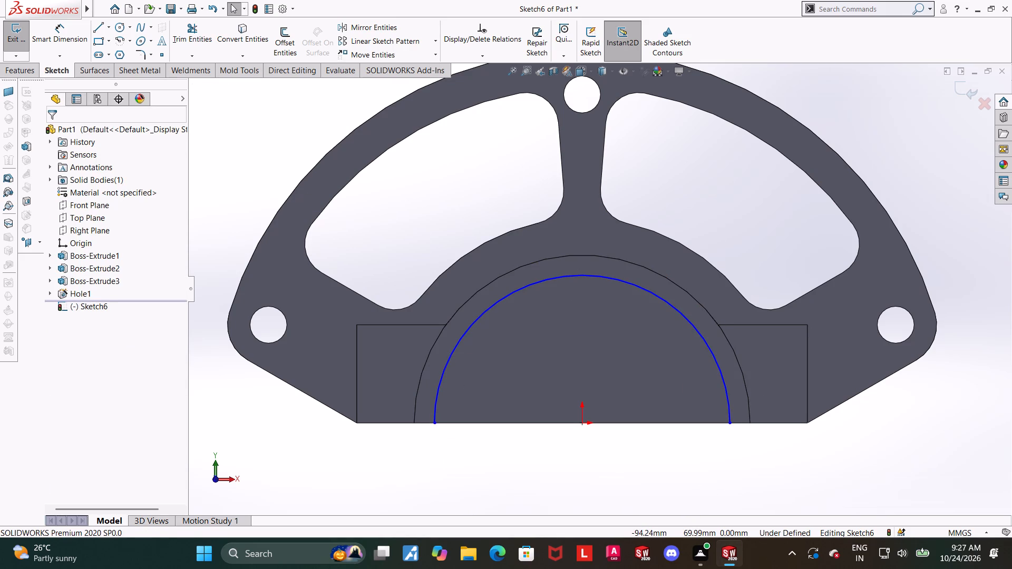
Dimension the semicircular arc with a radius of 34 mm.
click(75, 33)
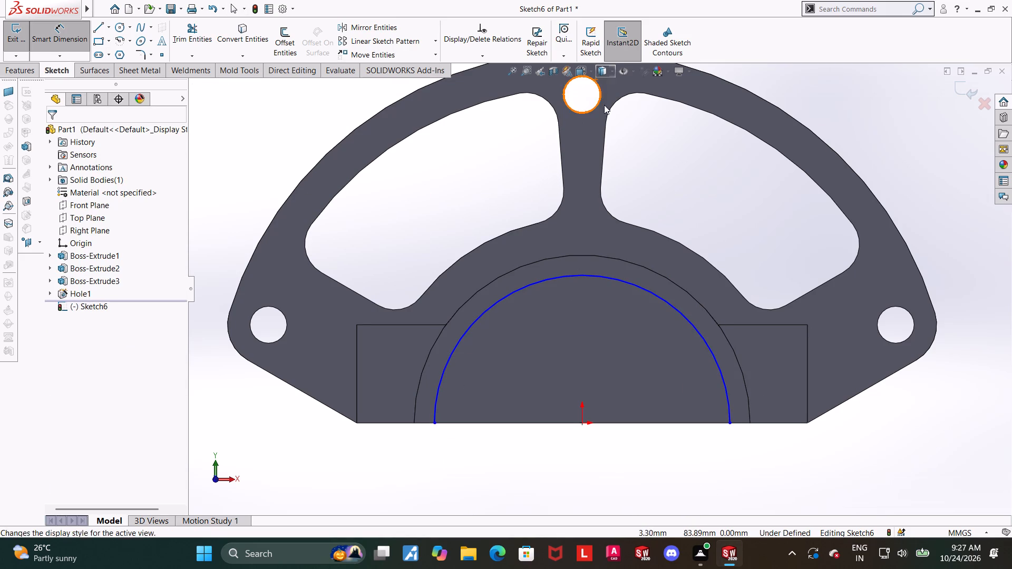
click(641, 291)
click(644, 291)
click(646, 237)
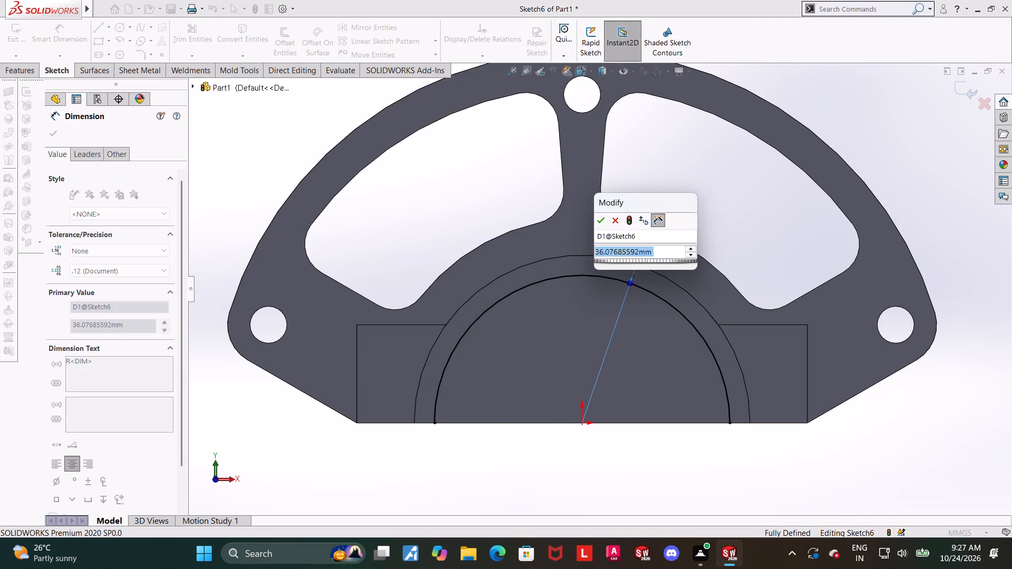
text(34)
key(Return)
key(Escape)
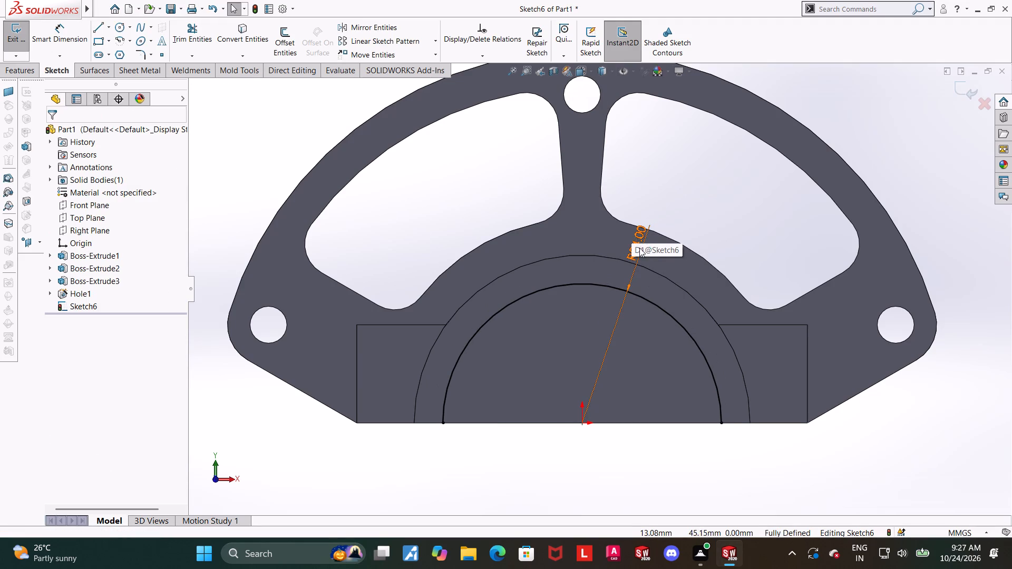
key(Escape)
Sketch a smaller concentric semicircular arc around the origin inside the R34 arc, ending on the boss's bottom edge.
scroll(660, 364, down, 2)
key(Escape)
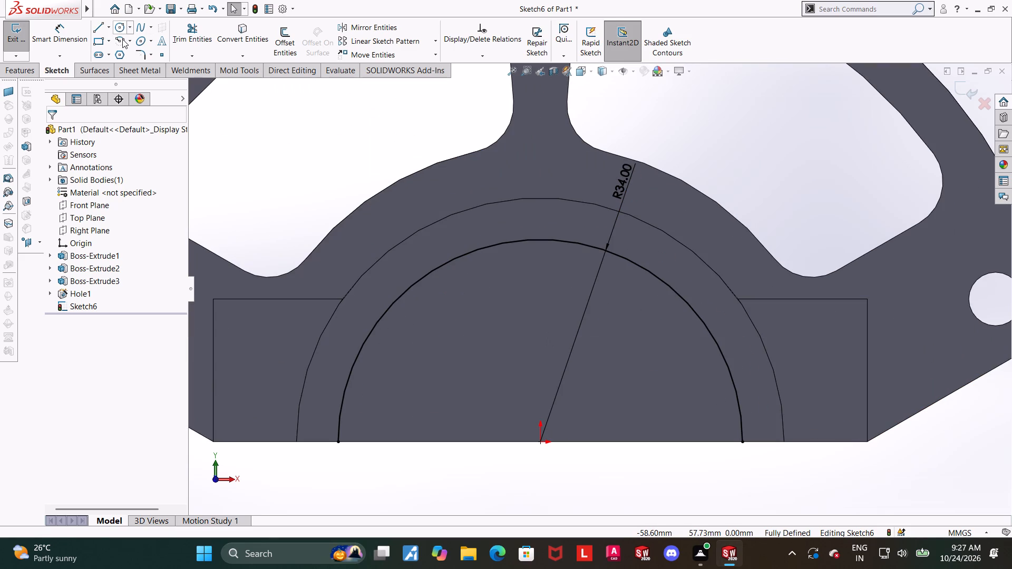
click(121, 38)
click(539, 443)
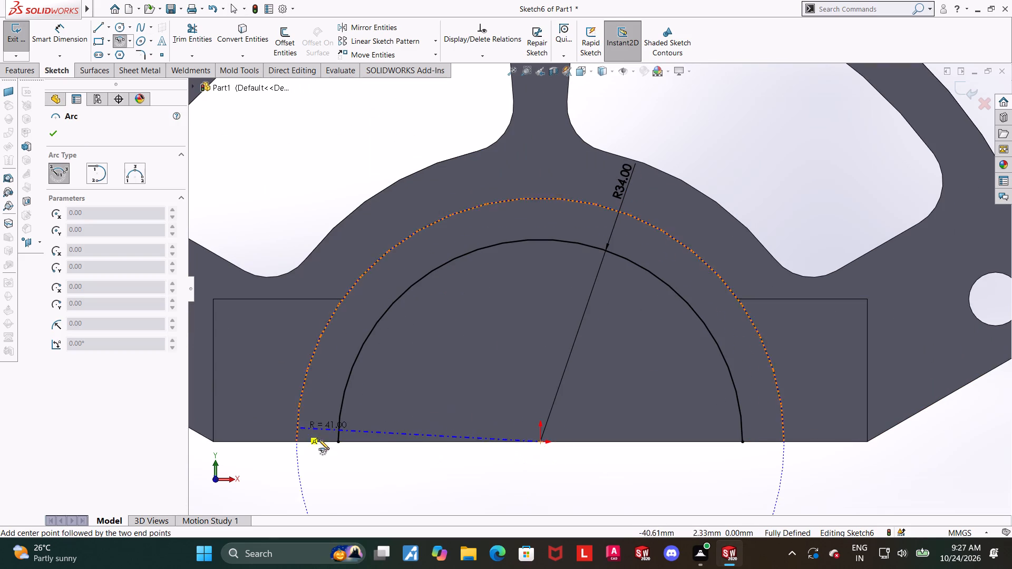
click(364, 441)
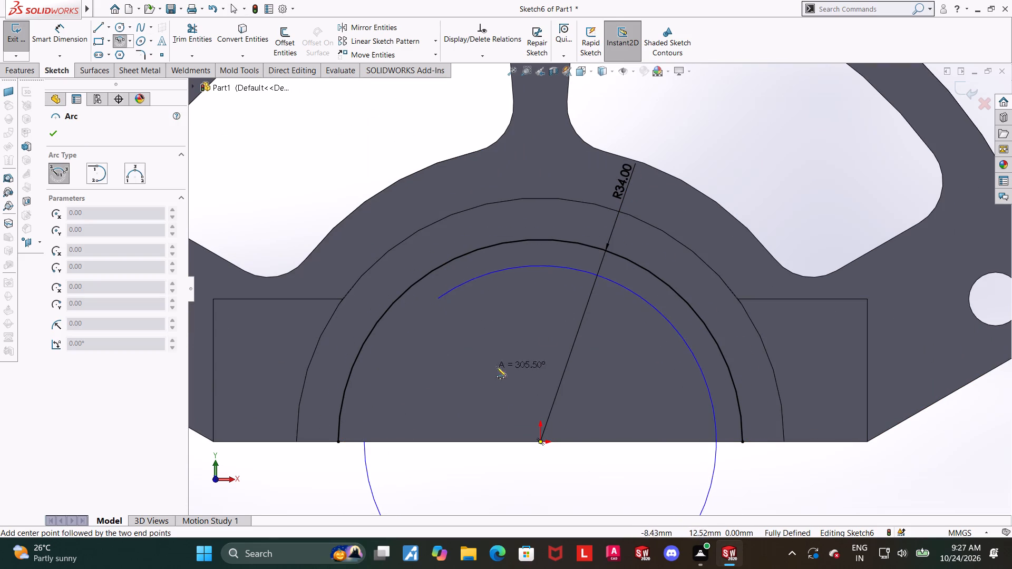
scroll(607, 345, up, 3)
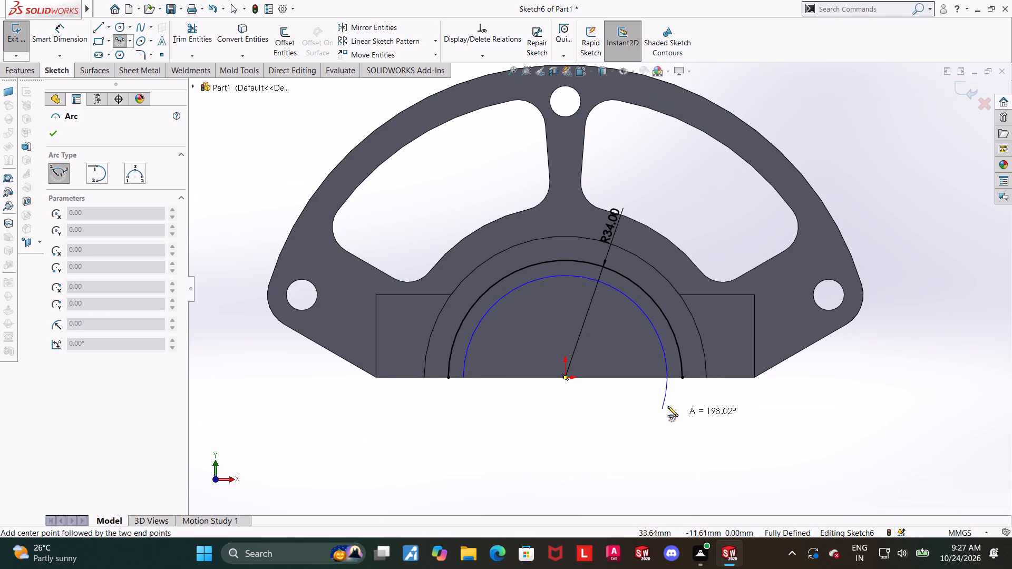
click(665, 378)
key(Escape)
key(Escape)
scroll(651, 308, down, 1)
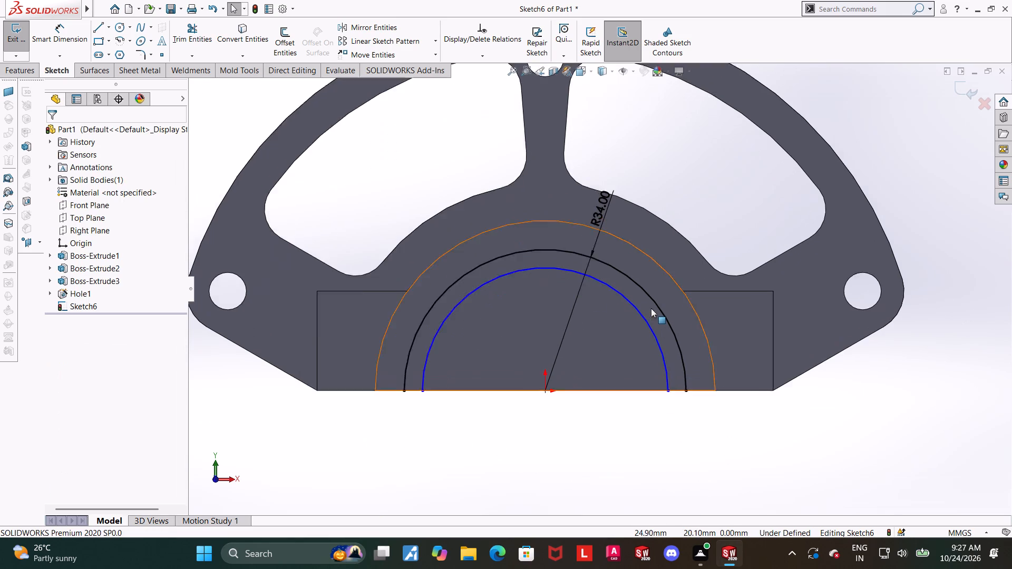
Dimension the inner semicircular arc with a radius of 29 mm.
scroll(651, 308, down, 1)
click(72, 37)
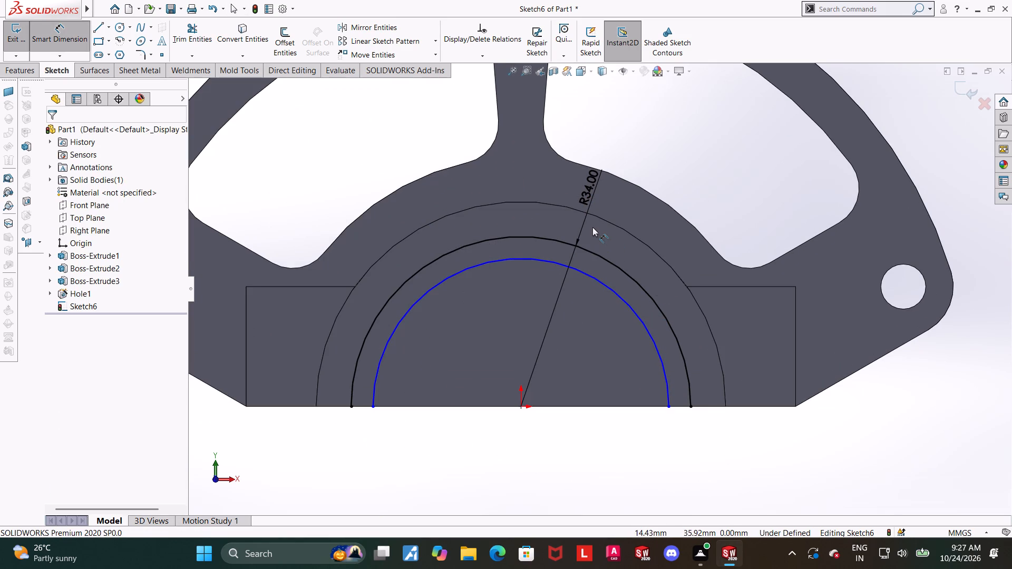
scroll(592, 227, down, 1)
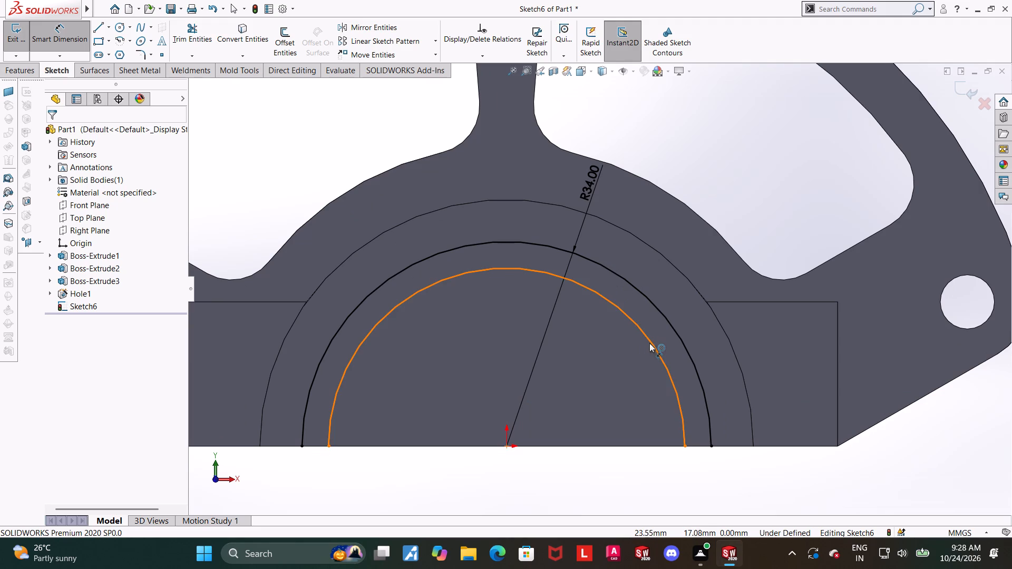
click(649, 343)
click(842, 275)
text(28)
key(BackSpace)
key(9)
key(Return)
key(Escape)
key(Escape)
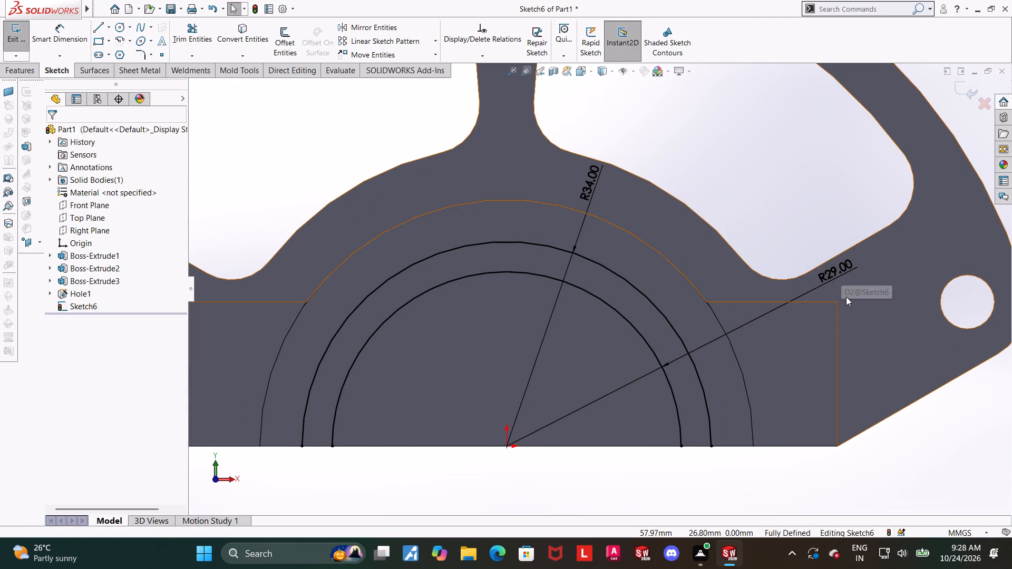
key(Escape)
Draw a vertical construction centerline from the origin up past the boss's outer arc.
scroll(1009, 376, up, 2)
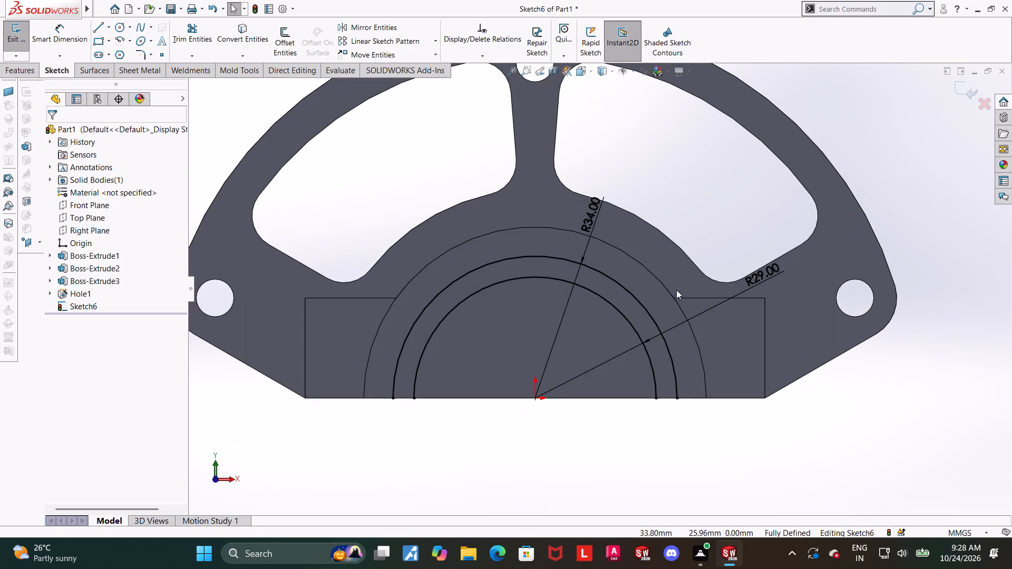
scroll(434, 238, down, 2)
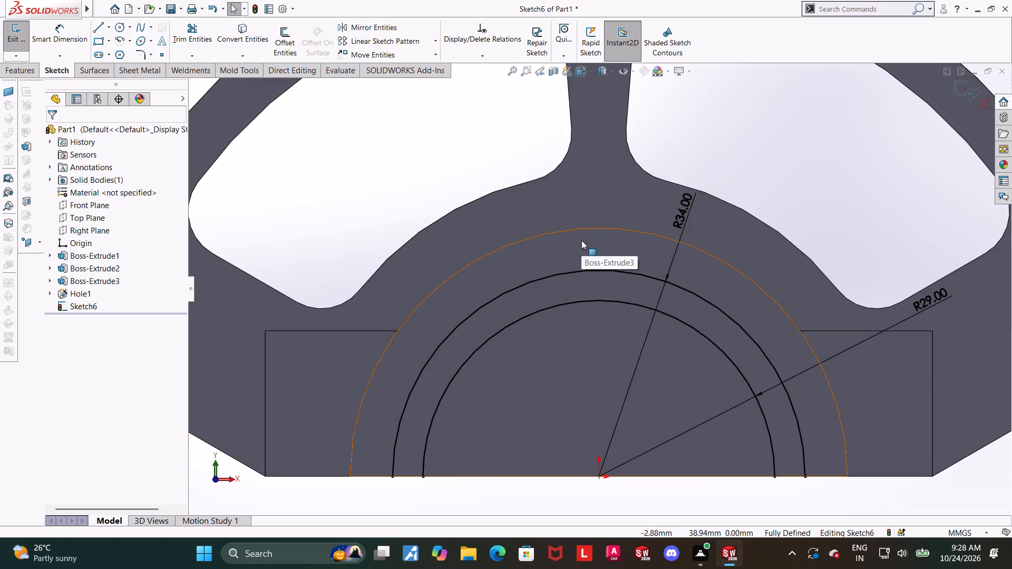
click(108, 25)
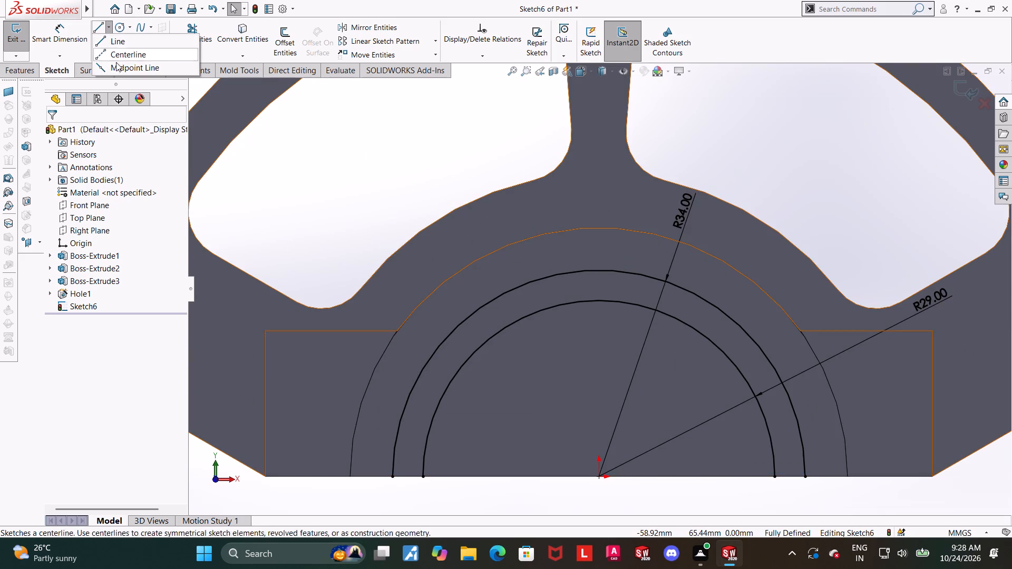
click(114, 54)
click(597, 474)
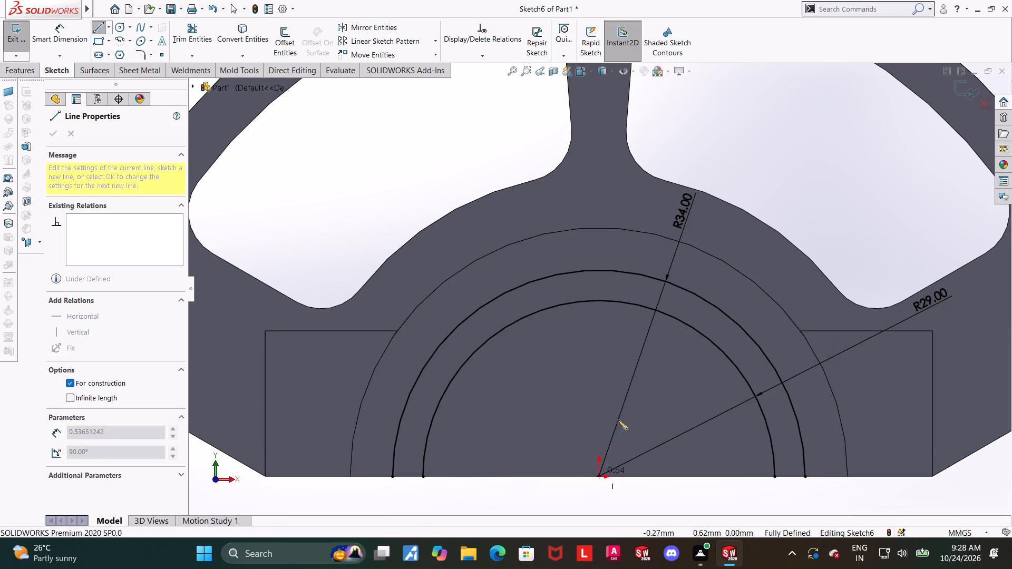
click(600, 173)
key(Escape)
key(Escape)
key(Escape)
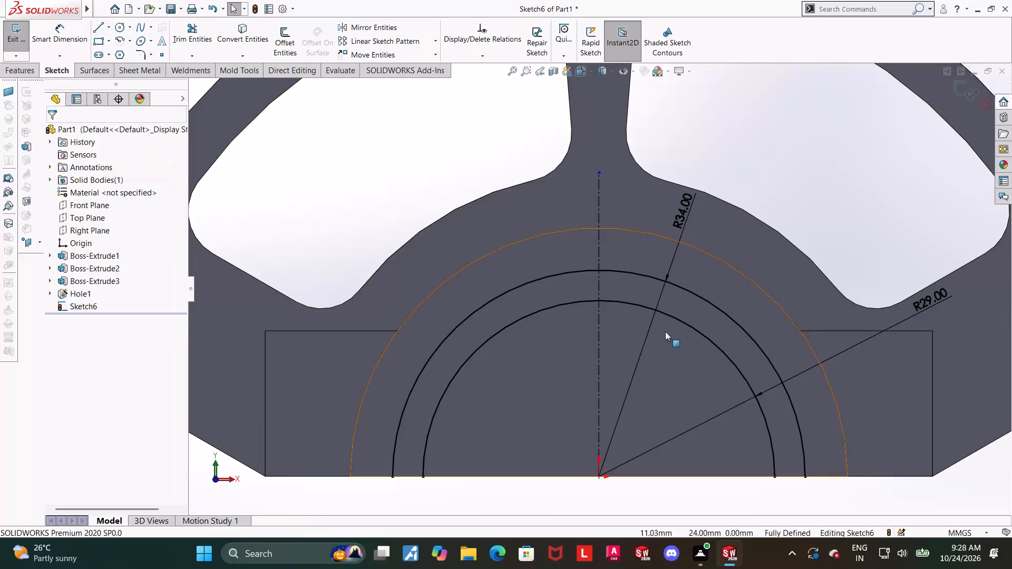
Draw a slanted line about 5.5 mm long between the R34 and R29 arcs, just left of the centerline.
scroll(622, 268, down, 2)
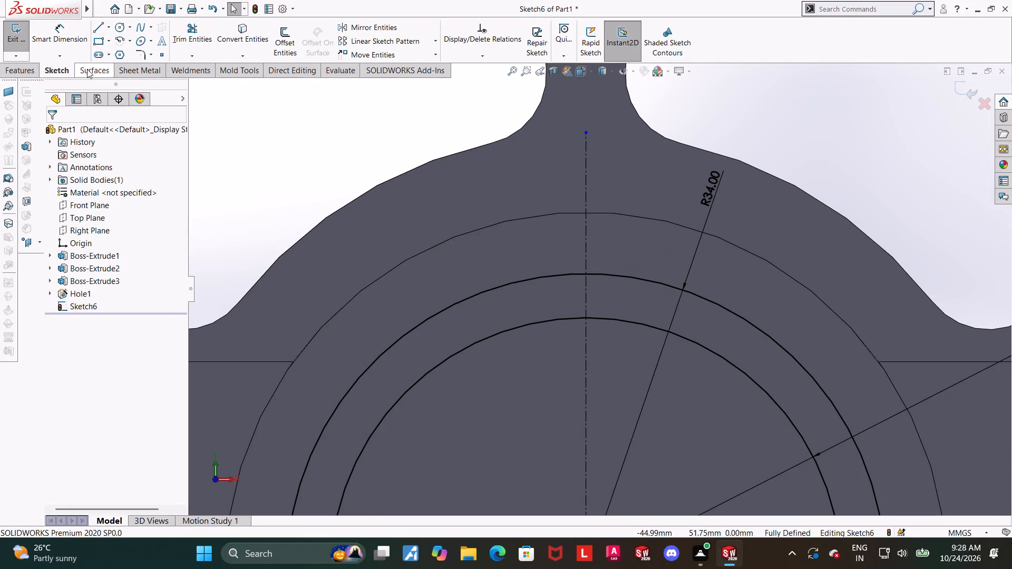
click(98, 37)
key(Escape)
click(102, 24)
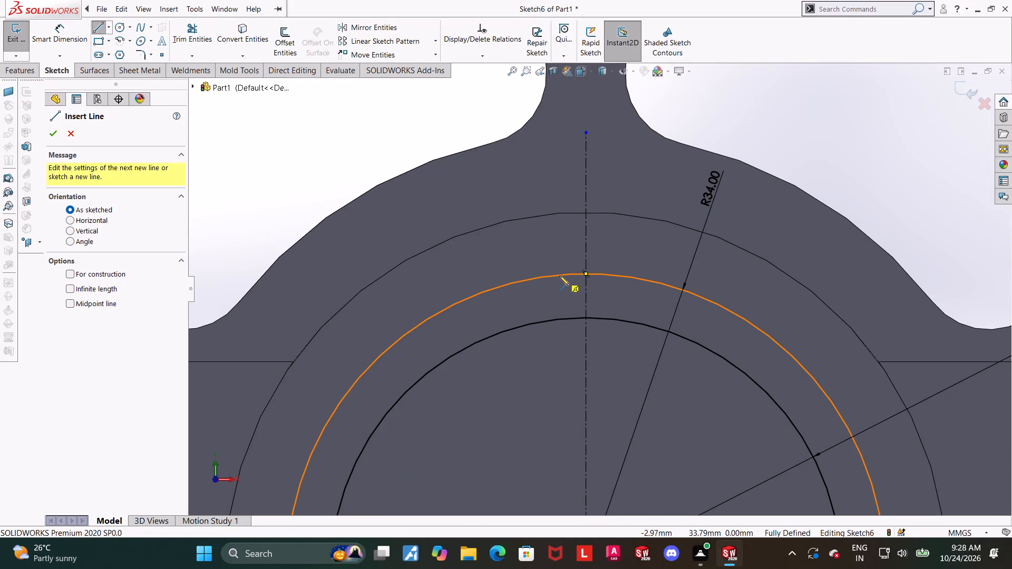
click(559, 276)
click(545, 322)
key(Escape)
key(Escape)
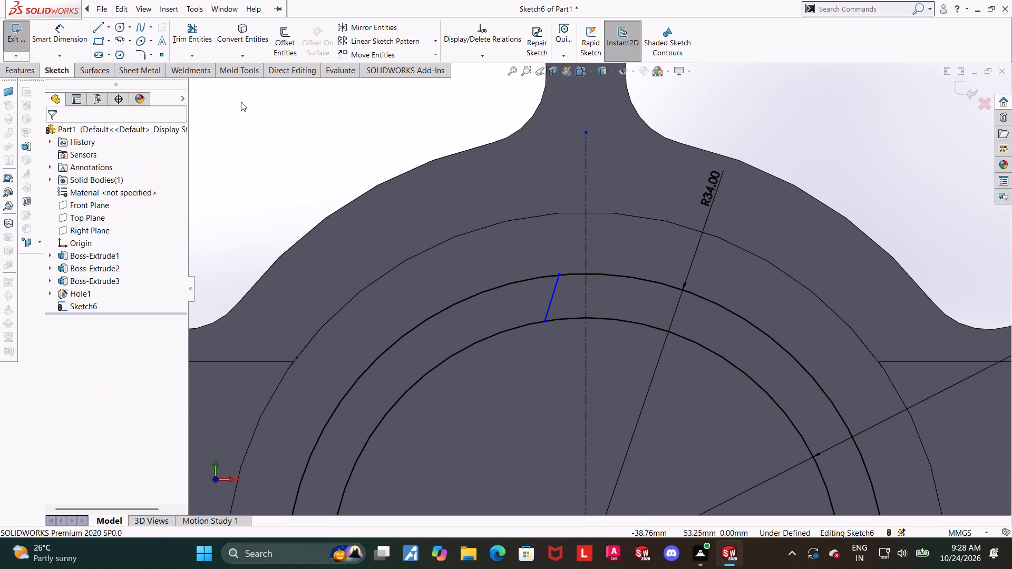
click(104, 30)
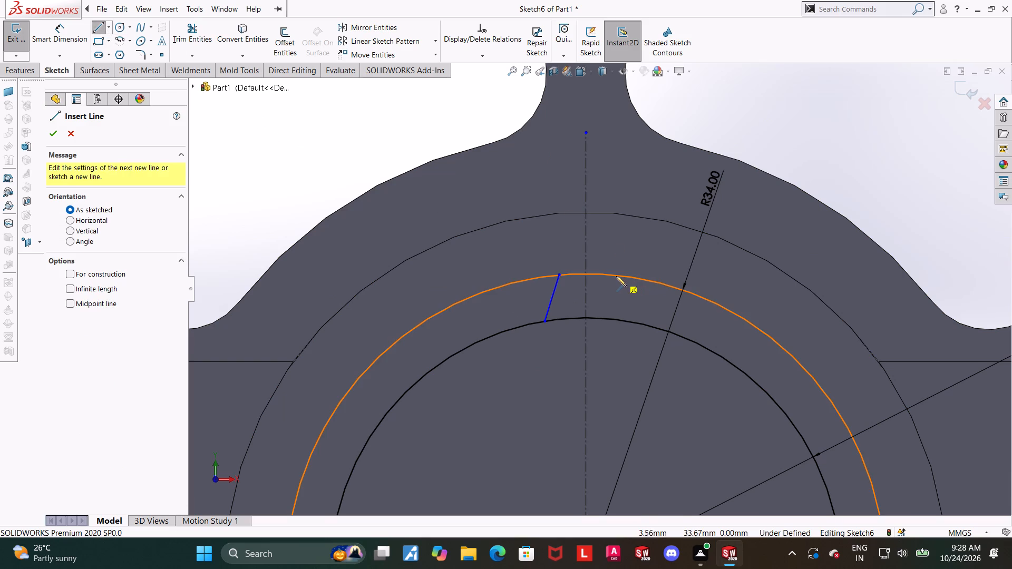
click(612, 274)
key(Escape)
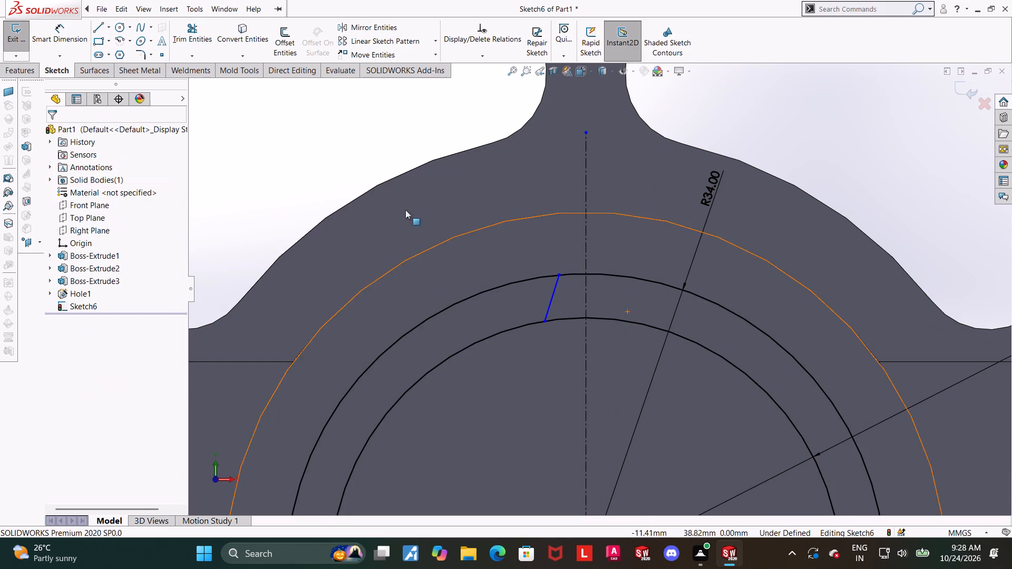
Draw an oppositely slanted line between the R34 and R29 arcs, just right of the centerline.
click(103, 28)
click(609, 276)
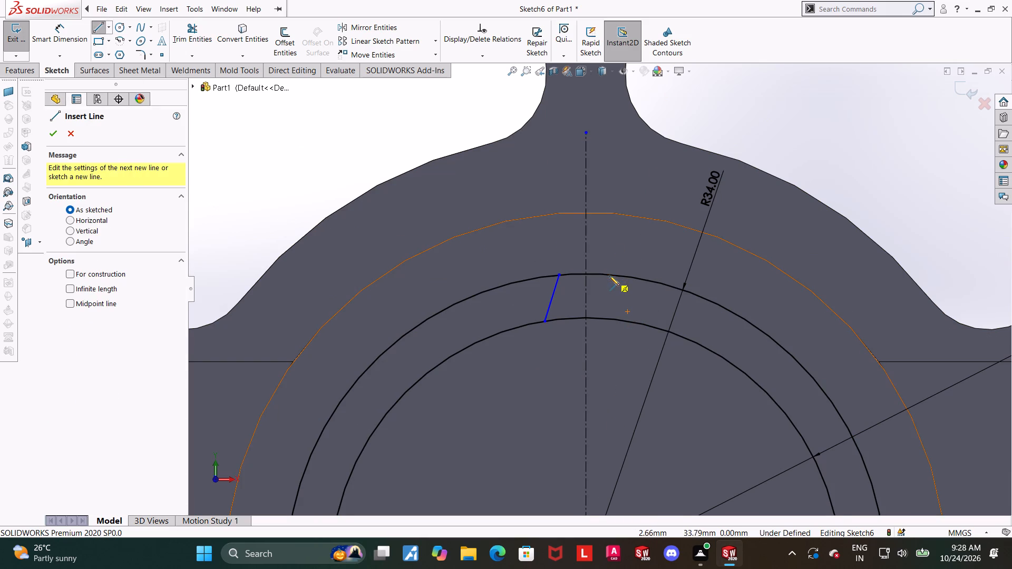
click(627, 320)
key(Escape)
key(Escape)
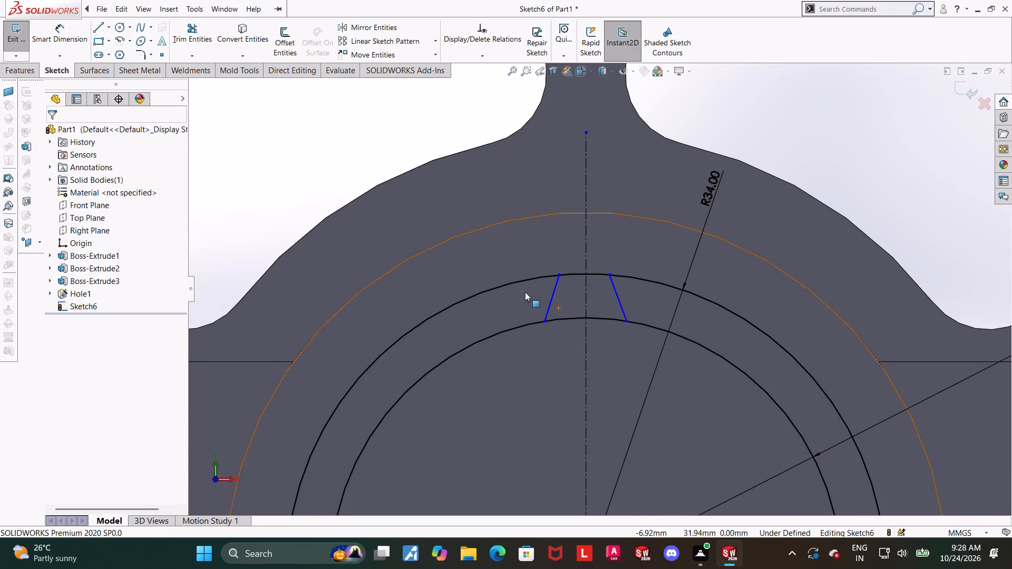
Make the two slanted lines symmetric about the vertical centerline.
click(548, 303)
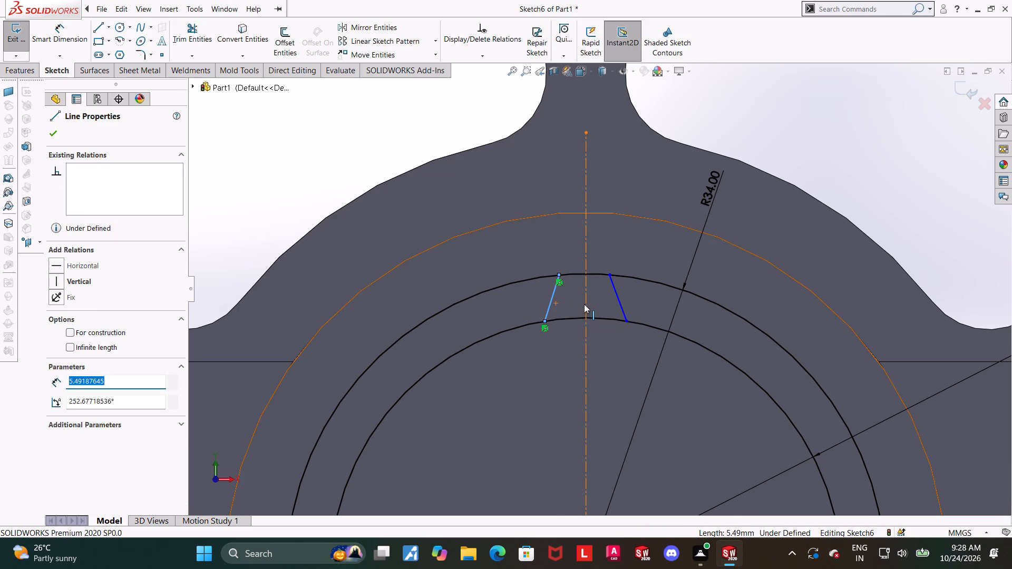
ctrl+click(584, 304)
ctrl+click(618, 298)
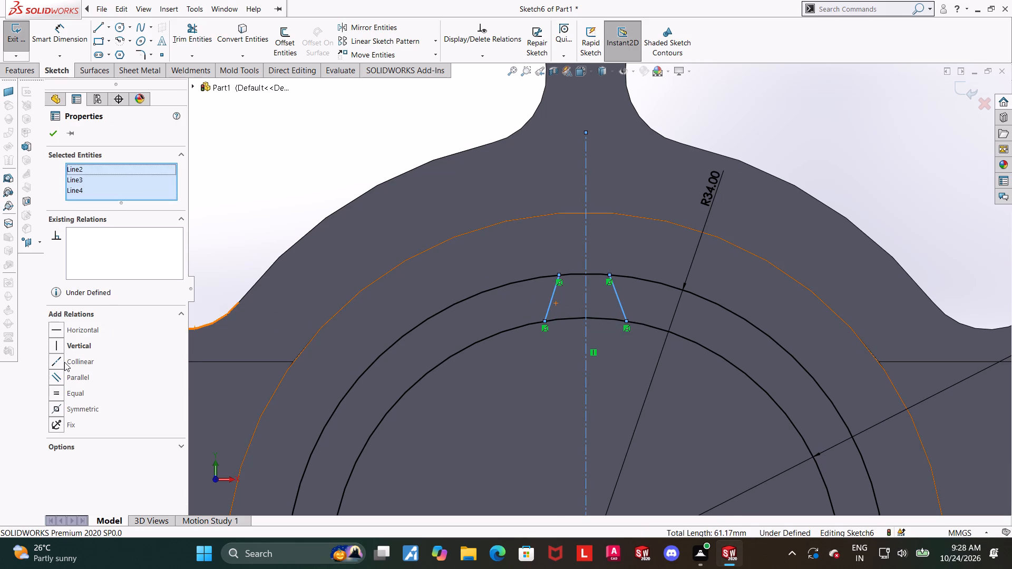
click(56, 405)
scroll(700, 375, up, 4)
click(729, 457)
scroll(655, 319, down, 4)
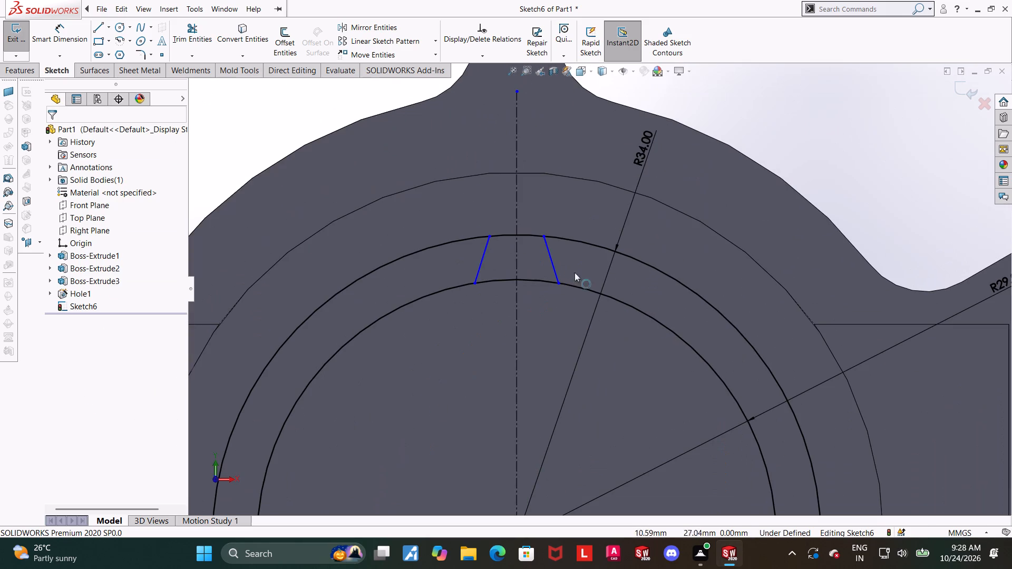
Dimension the angle between the two slanted lines as 15 degrees.
click(61, 33)
scroll(505, 217, up, 4)
scroll(597, 332, down, 2)
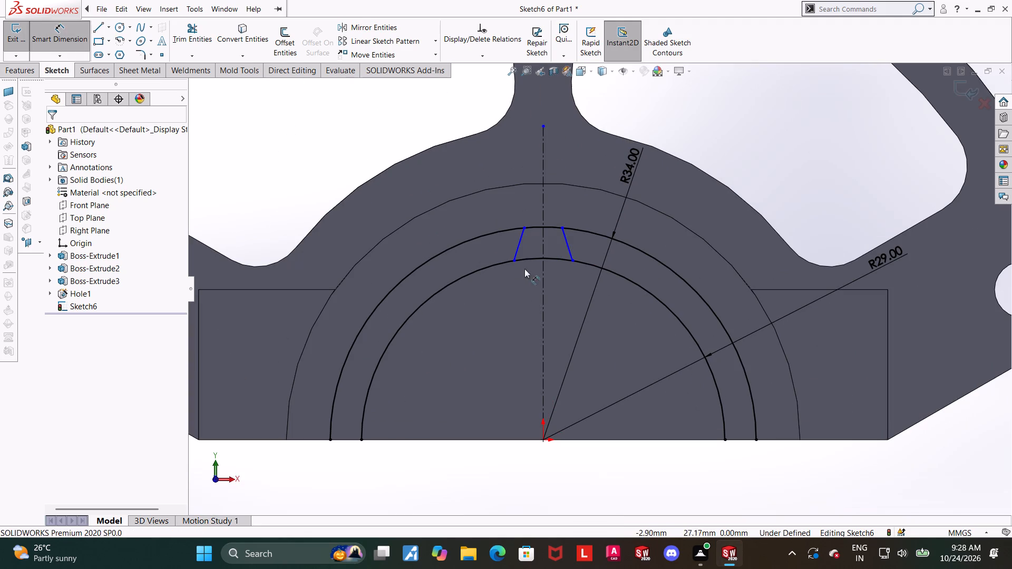
click(518, 248)
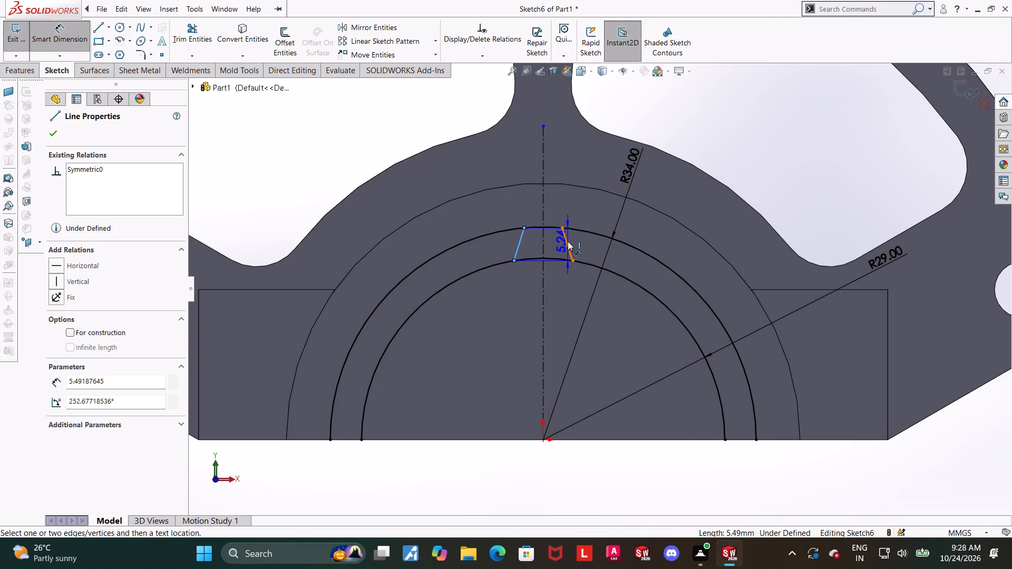
click(568, 241)
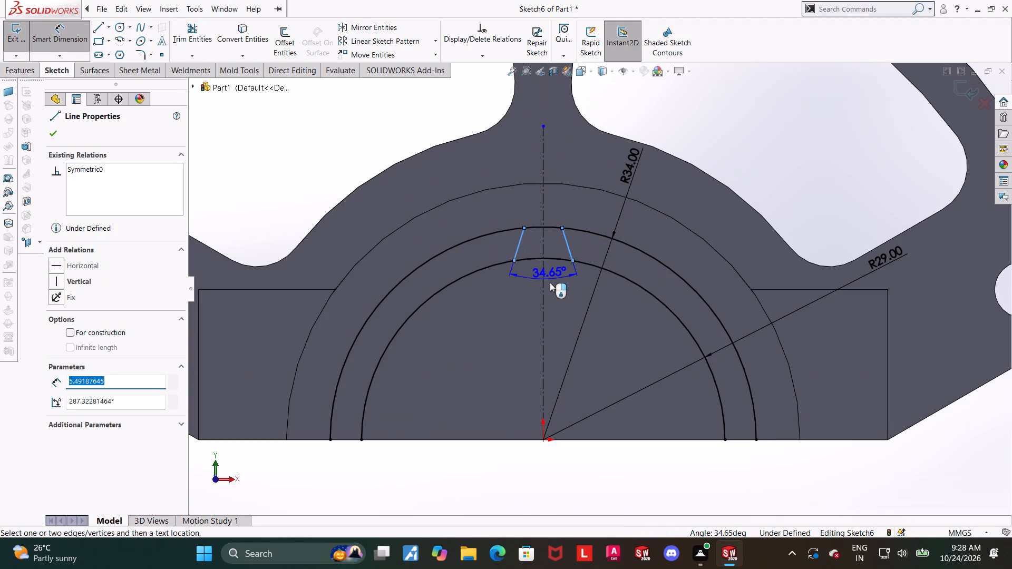
click(530, 474)
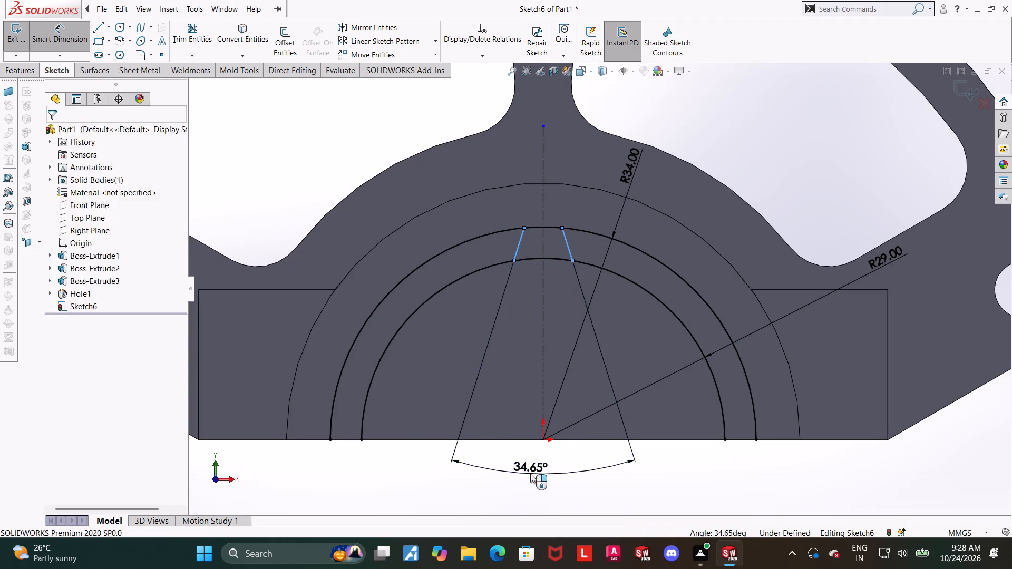
text(15)
key(Return)
key(Escape)
key(Escape)
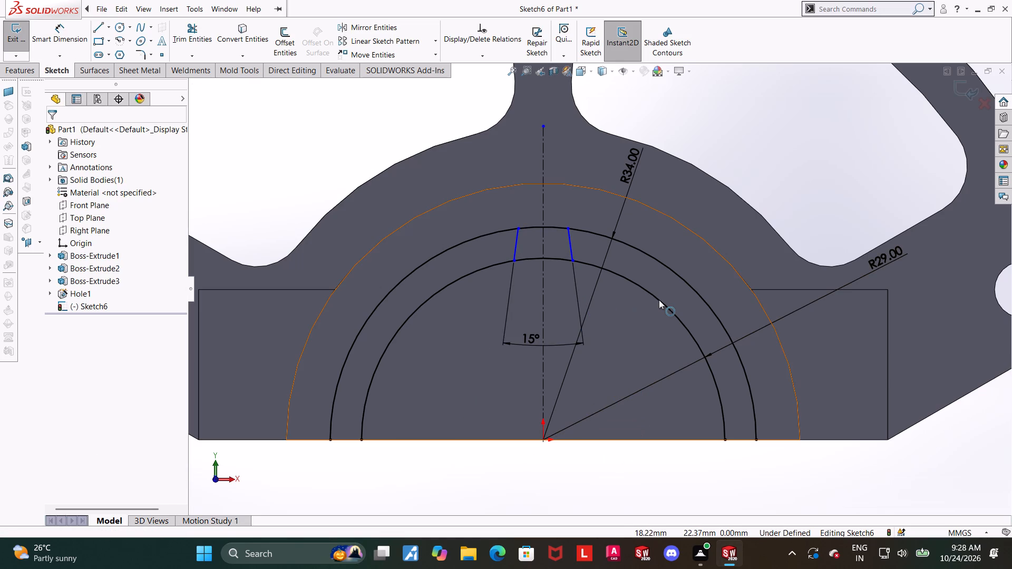
Move the 15° angle dimension down below the base's bottom edge.
scroll(659, 300, down, 1)
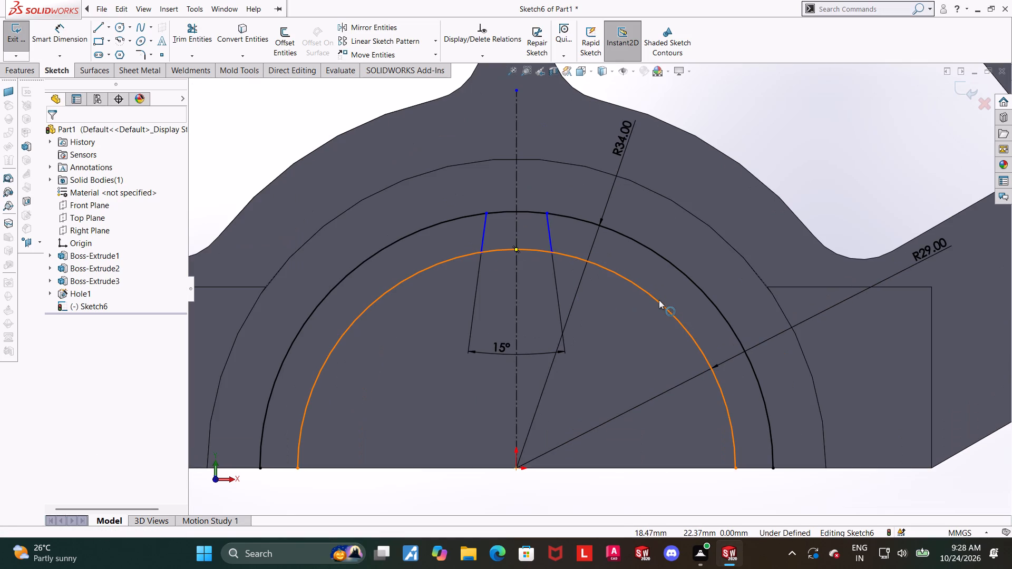
scroll(659, 300, down, 1)
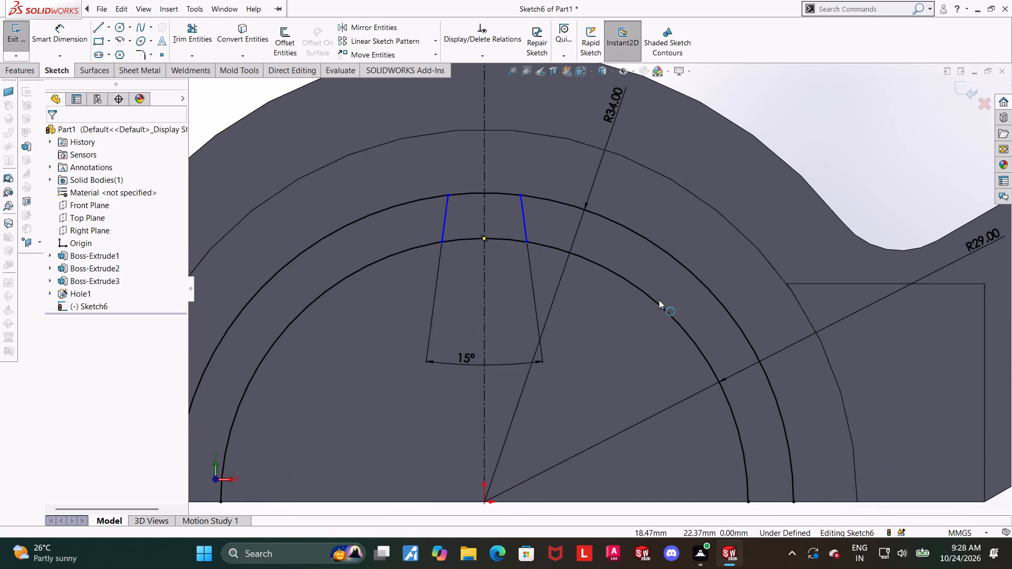
scroll(659, 300, up, 1)
scroll(672, 272, down, 1)
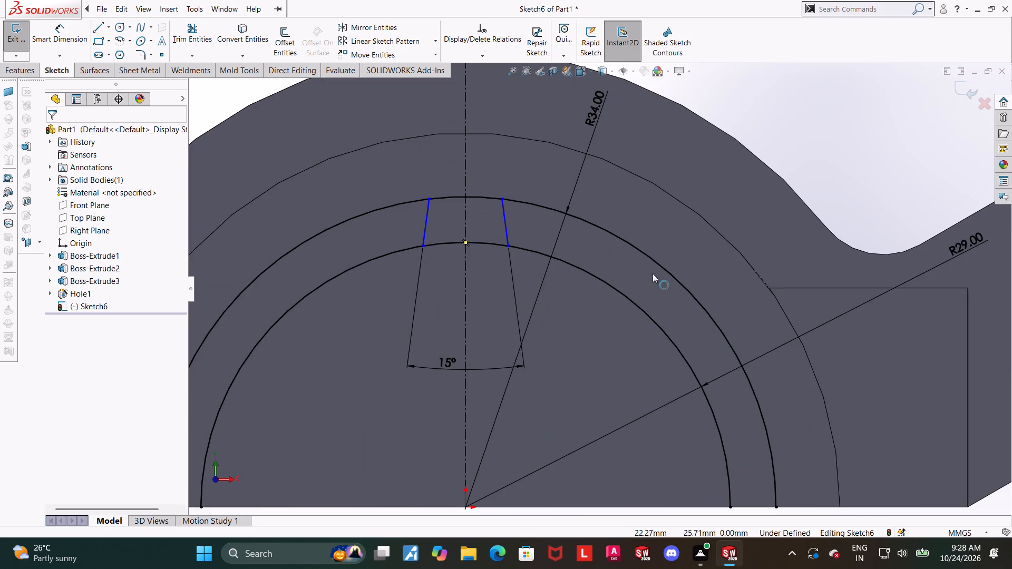
scroll(477, 364, up, 2)
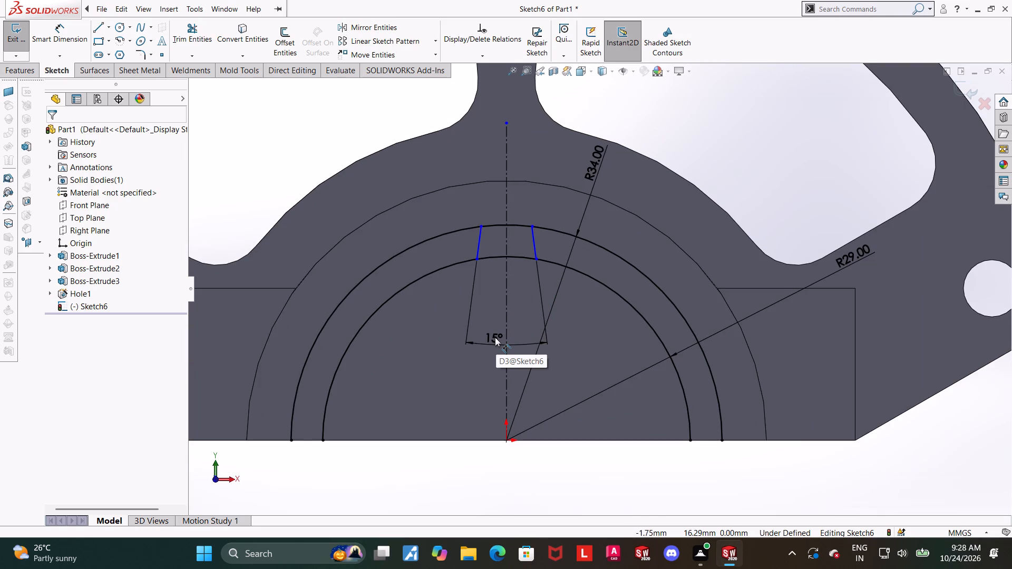
drag(495, 337, 497, 342)
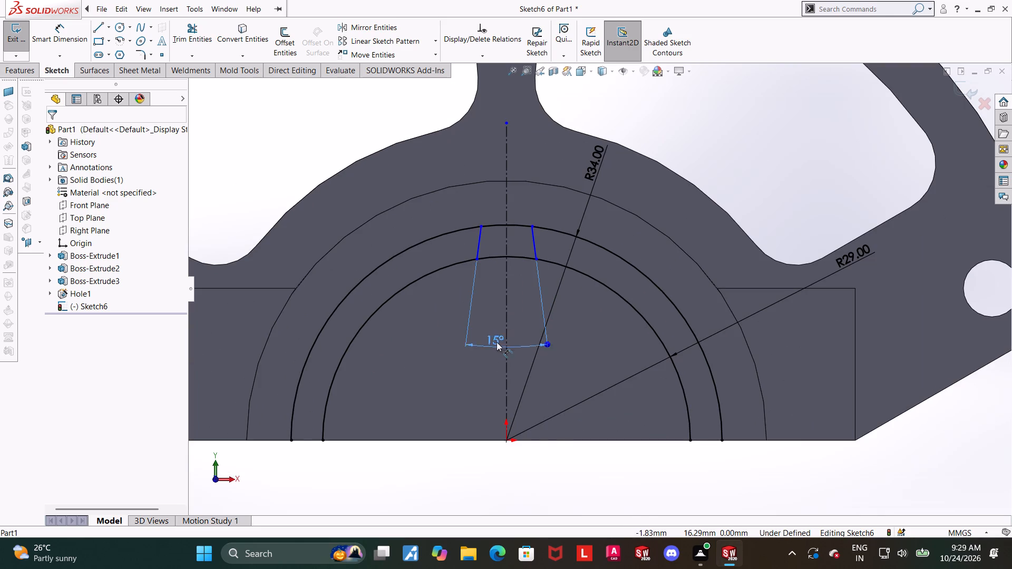
drag(497, 342, 497, 472)
scroll(523, 452, up, 3)
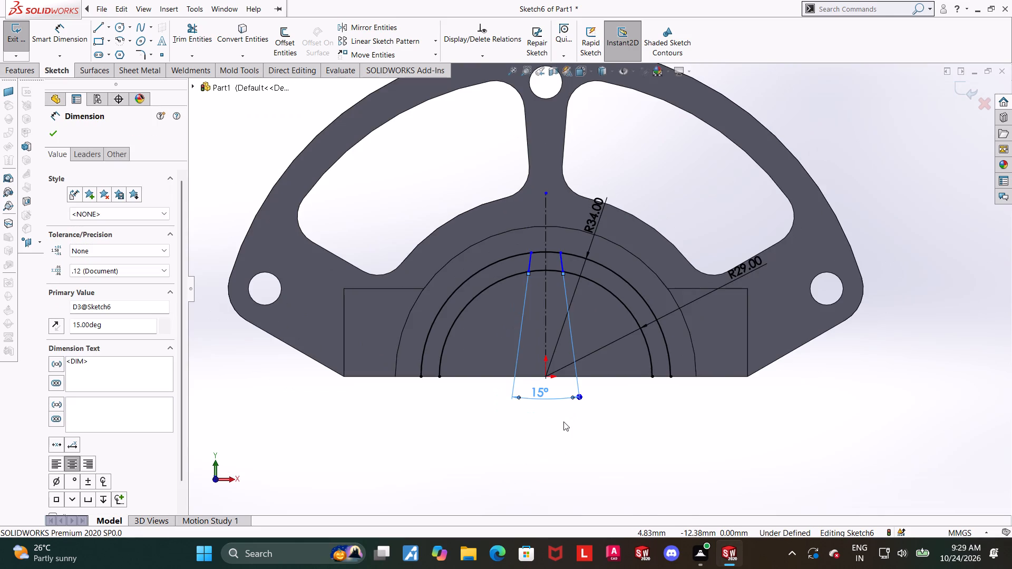
scroll(563, 421, down, 3)
scroll(544, 297, down, 4)
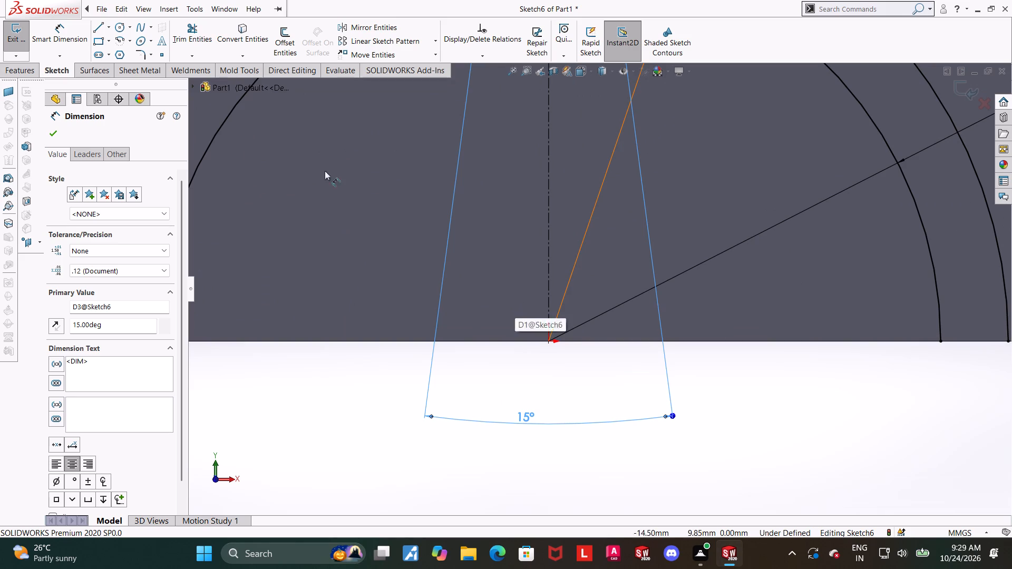
key(Escape)
Draw a circle centered on the origin and dimension its diameter as 15 mm.
click(120, 24)
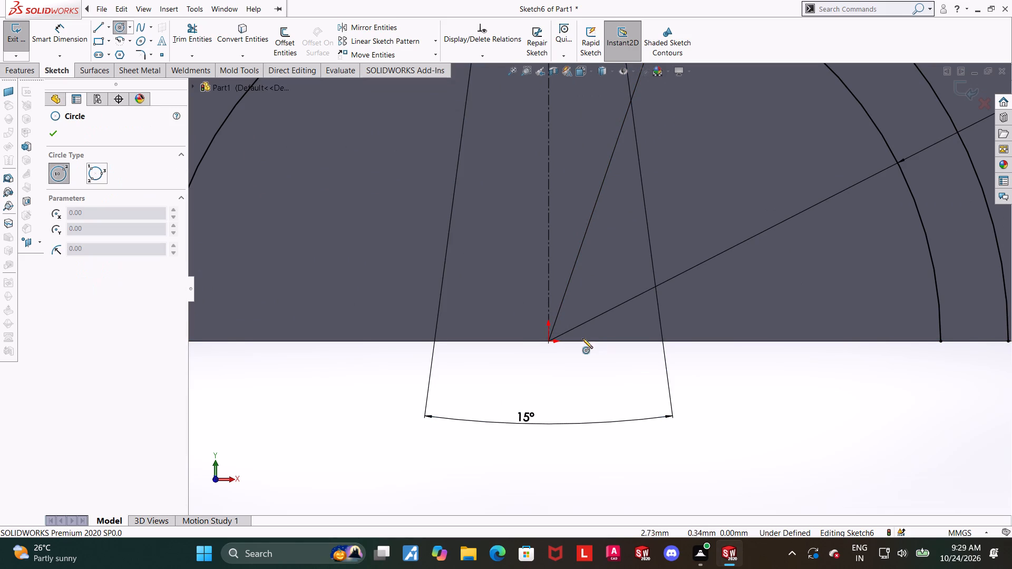
click(548, 341)
click(597, 276)
key(Escape)
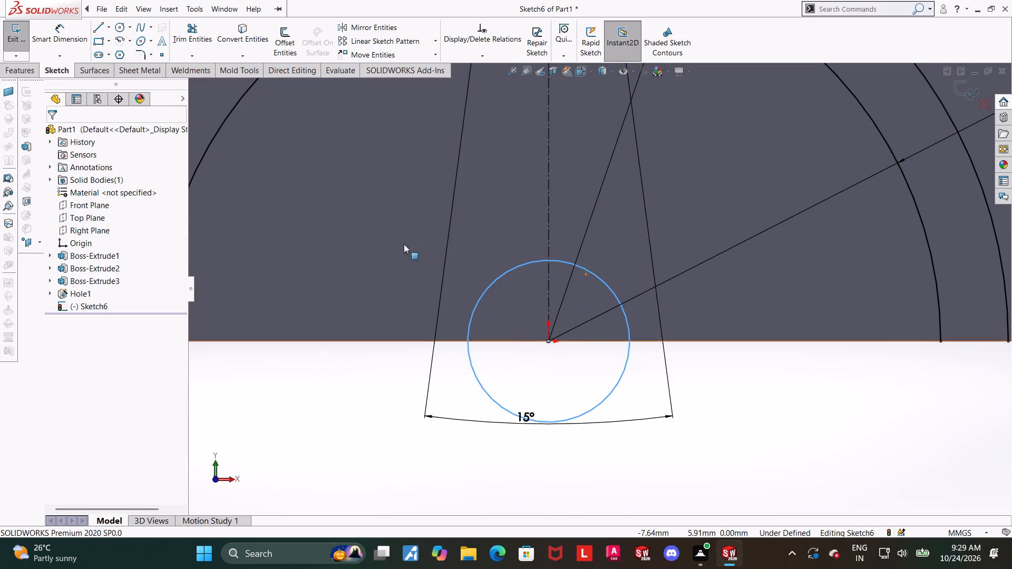
click(69, 33)
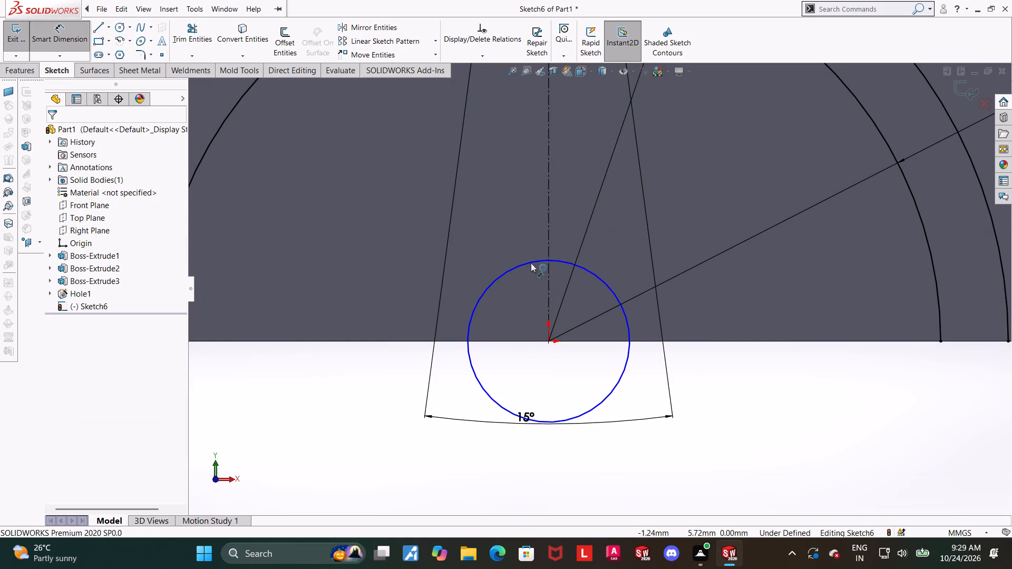
click(531, 263)
click(502, 224)
text(15)
key(Return)
key(Escape)
key(Escape)
click(768, 378)
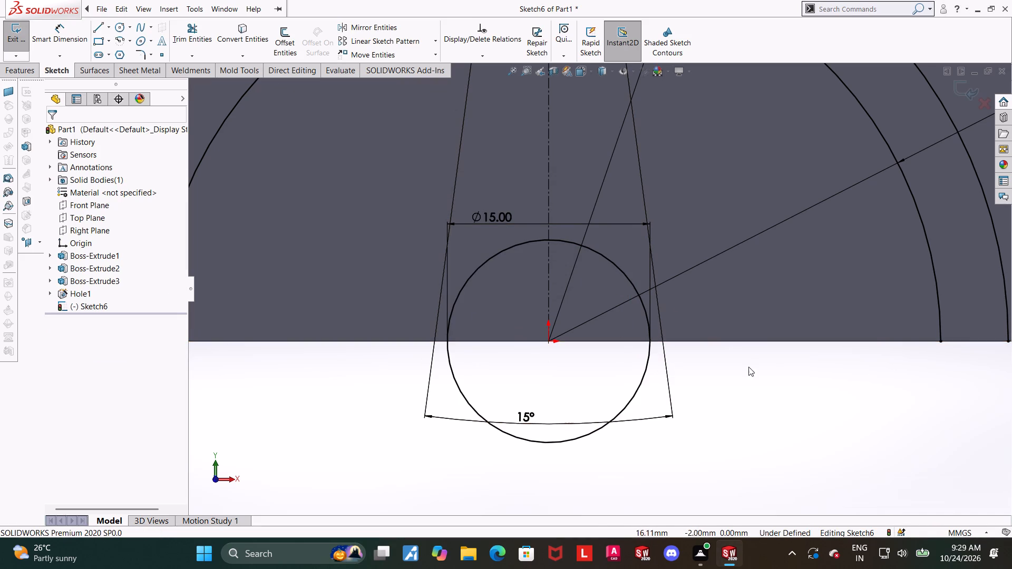
Convert the 15 mm circle to construction geometry.
click(650, 362)
click(696, 328)
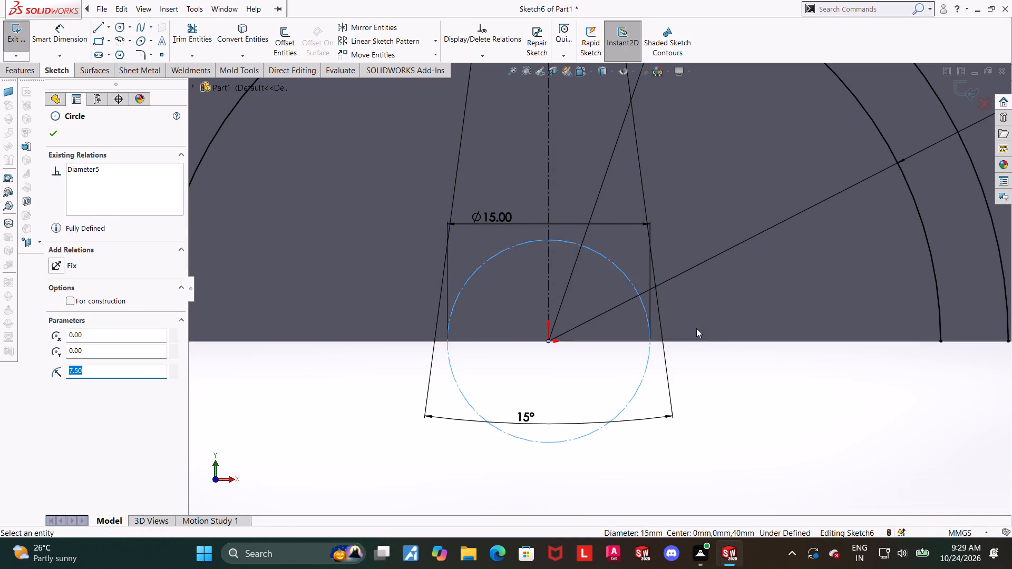
key(Escape)
scroll(689, 377, up, 6)
scroll(676, 216, down, 3)
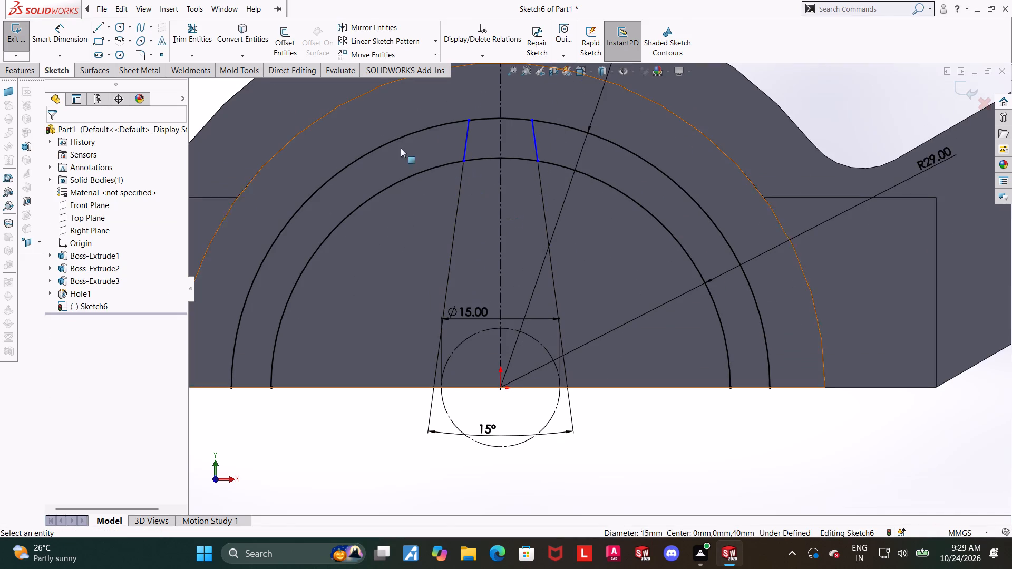
Draw a construction line from the left slanted line's lower end past the base's bottom edge, and make it collinear with that slanted line.
click(111, 24)
click(112, 58)
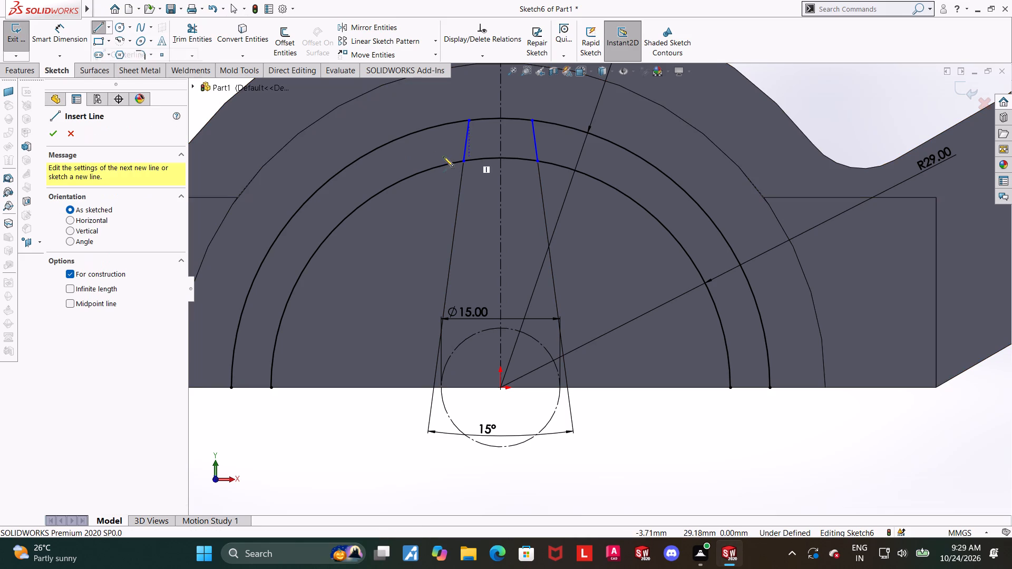
click(462, 161)
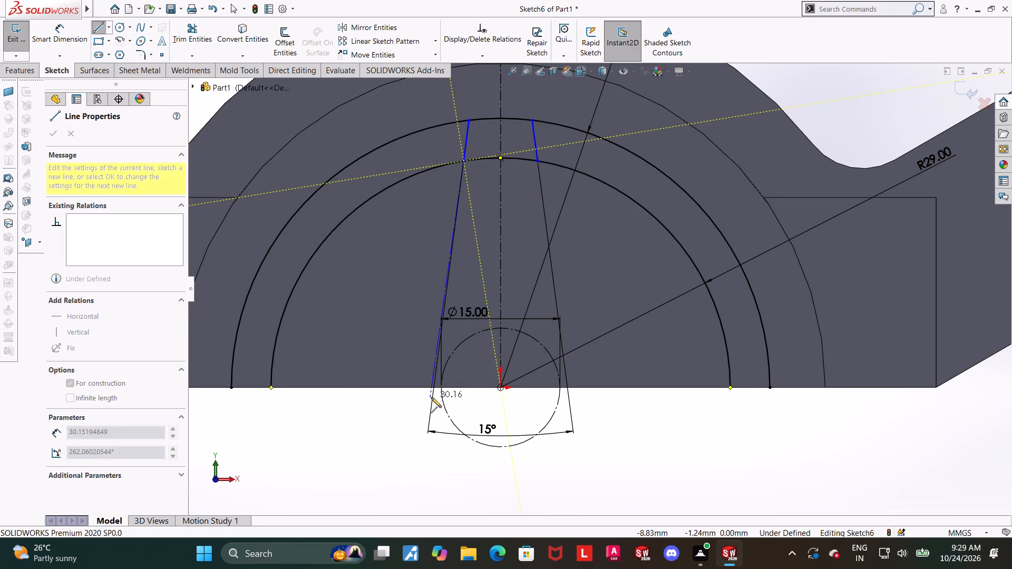
click(431, 409)
key(Escape)
key(Escape)
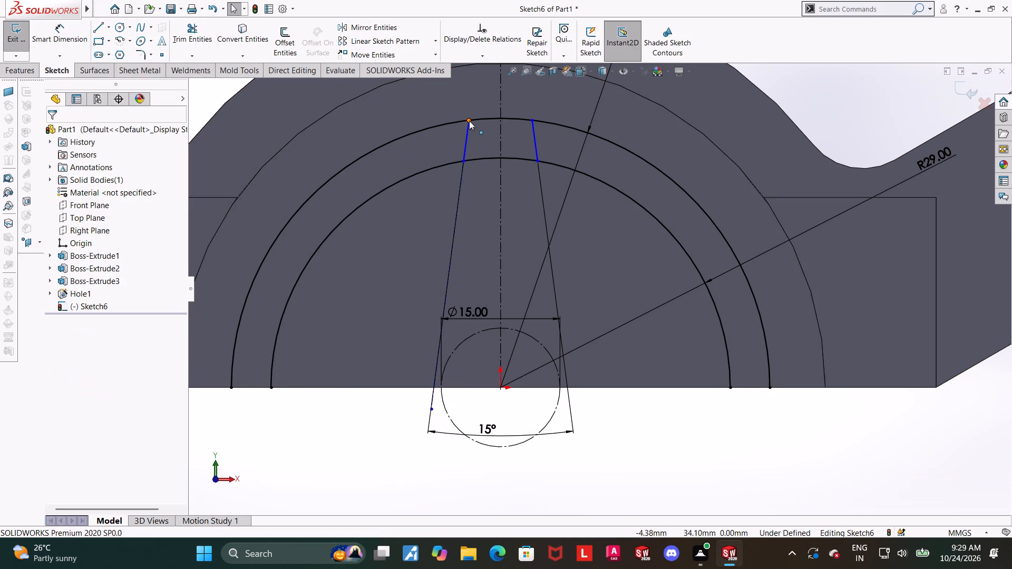
ctrl+click(469, 132)
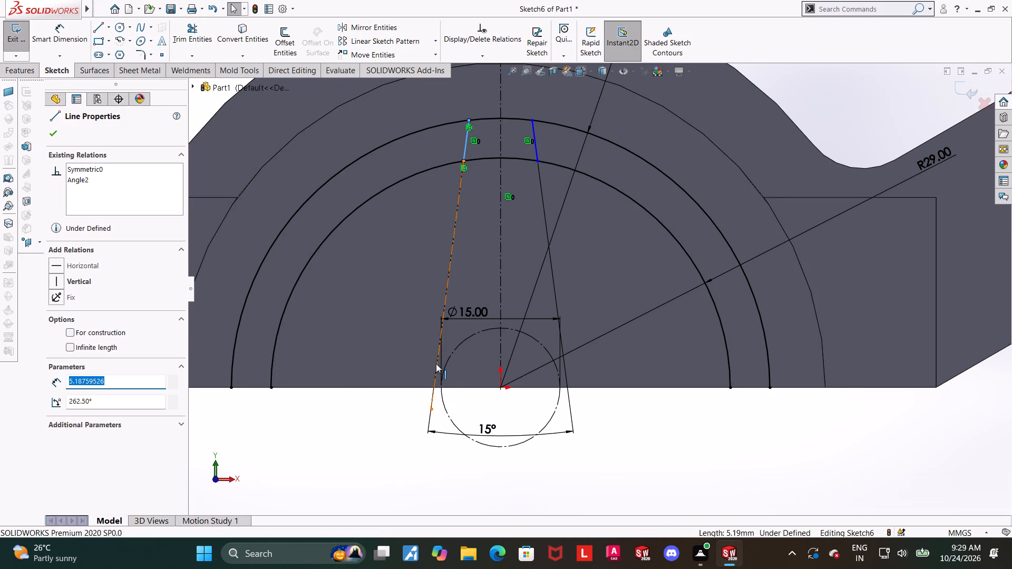
ctrl+click(436, 364)
click(57, 353)
click(622, 400)
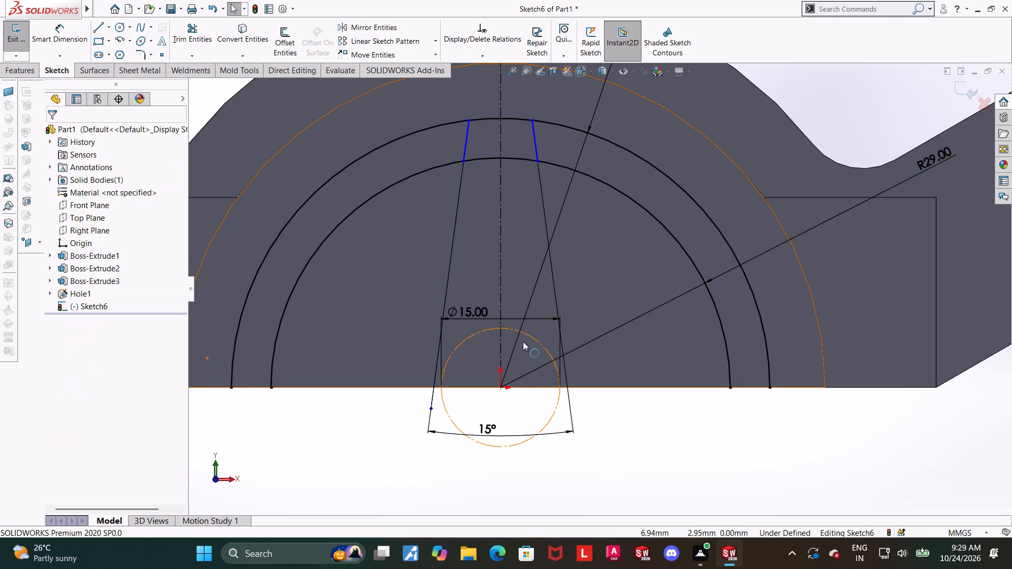
Draw a construction line from the right slanted line's lower end past the base's bottom edge, and make it collinear with that slanted line.
click(110, 33)
click(112, 48)
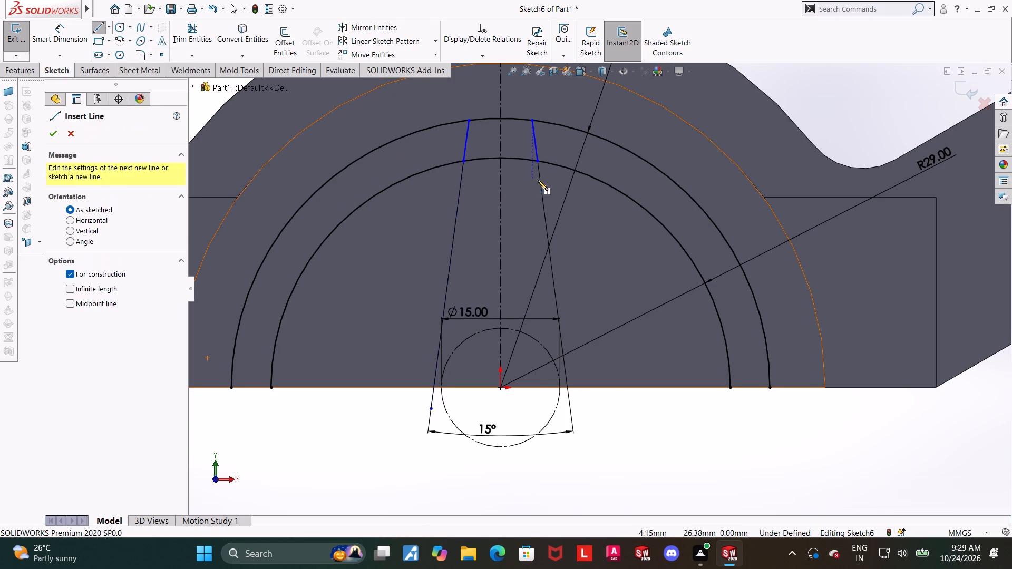
click(537, 163)
click(571, 420)
key(Escape)
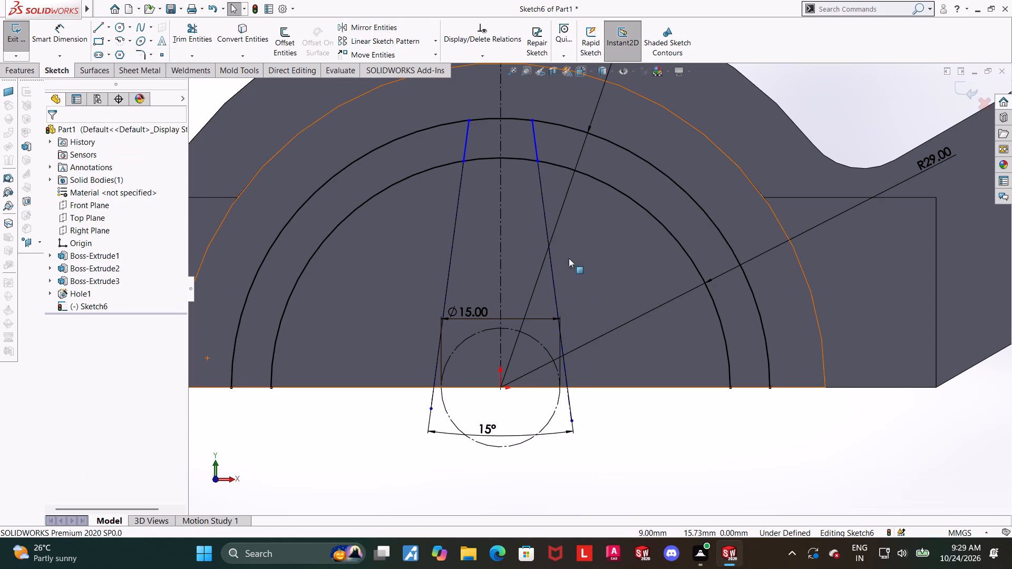
key(Escape)
click(529, 133)
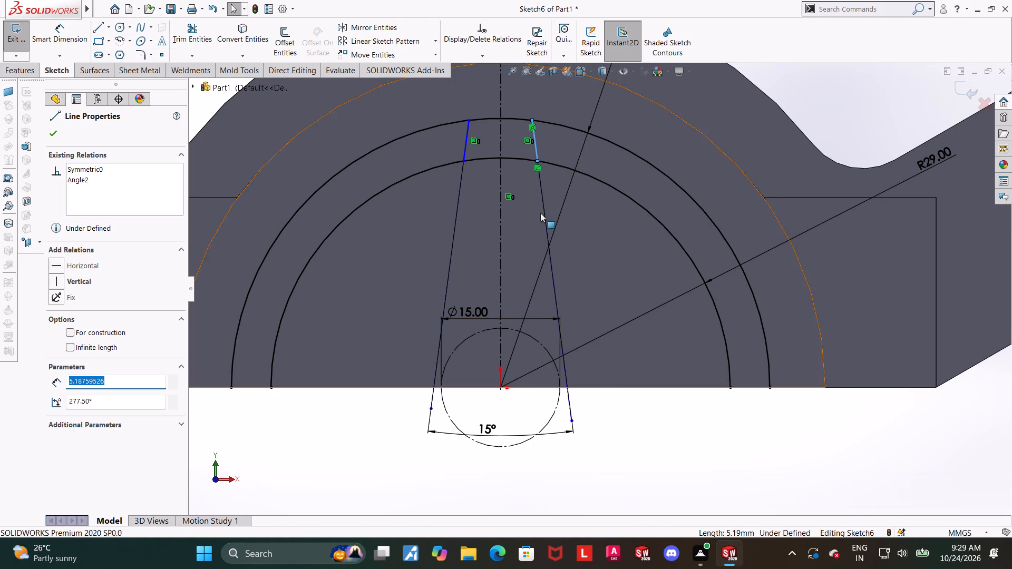
ctrl+click(545, 214)
click(59, 349)
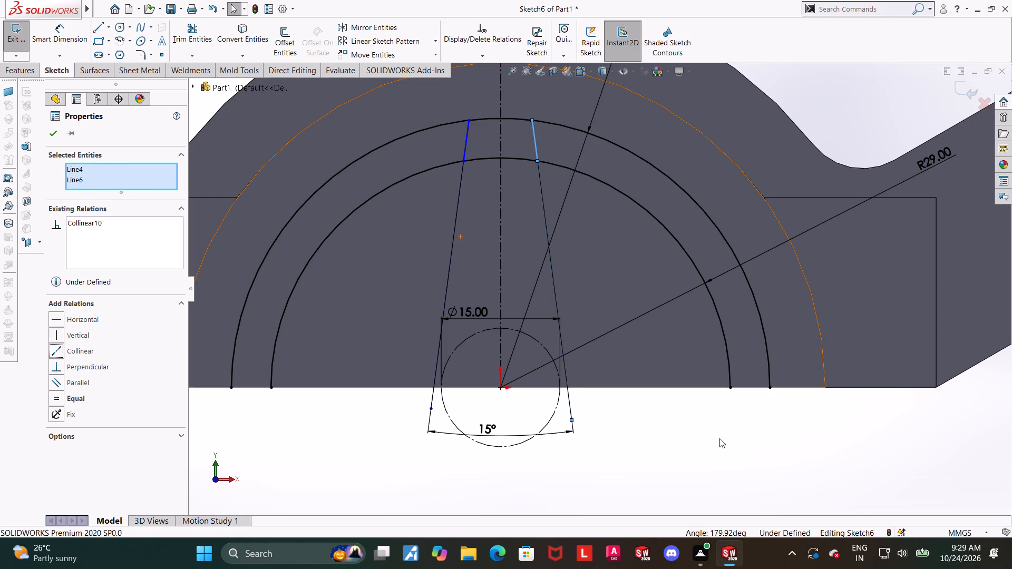
click(719, 438)
Make the left construction line tangent to the 15 mm construction circle.
scroll(530, 360, down, 3)
click(406, 396)
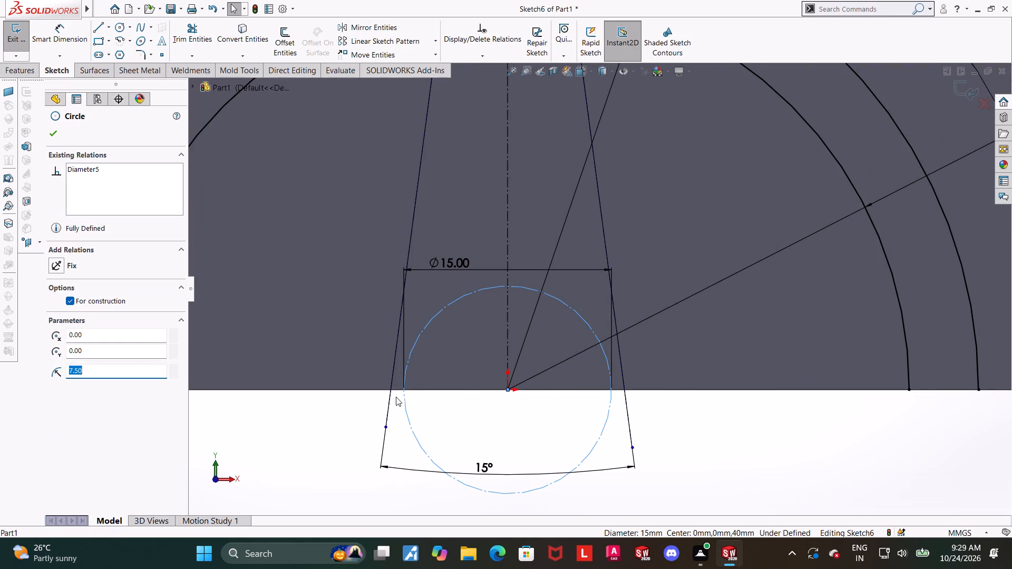
ctrl+click(391, 395)
click(56, 322)
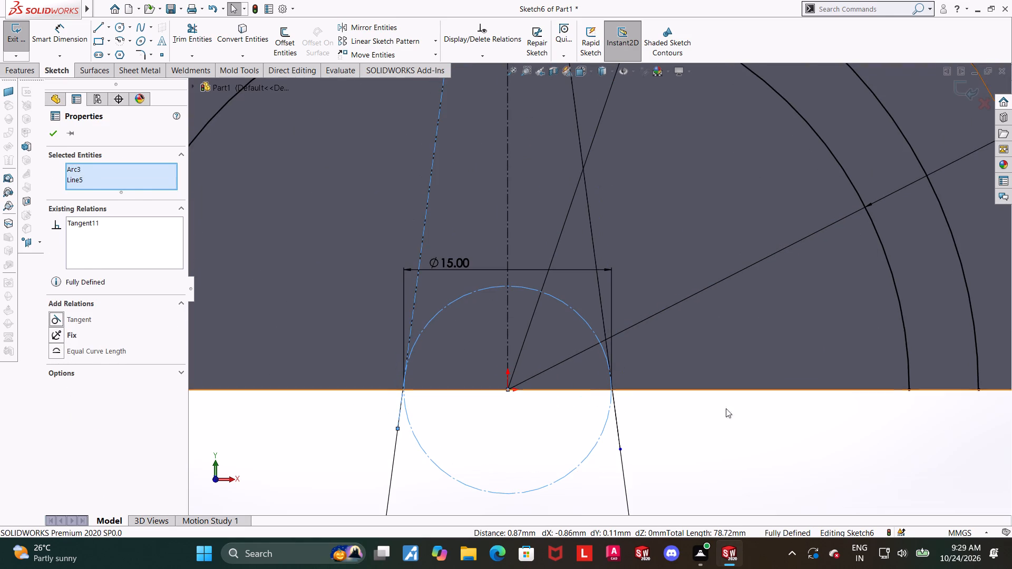
click(791, 431)
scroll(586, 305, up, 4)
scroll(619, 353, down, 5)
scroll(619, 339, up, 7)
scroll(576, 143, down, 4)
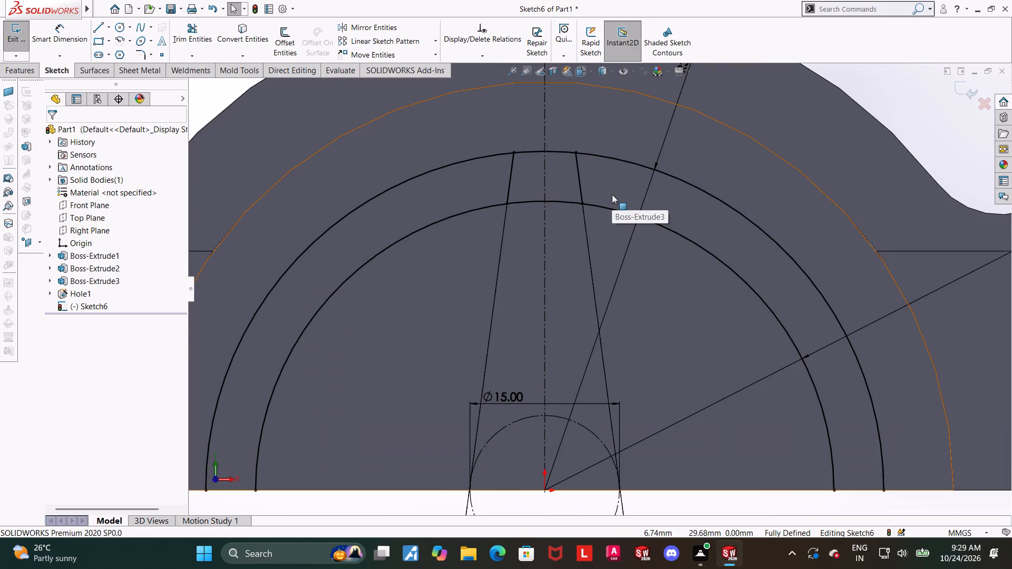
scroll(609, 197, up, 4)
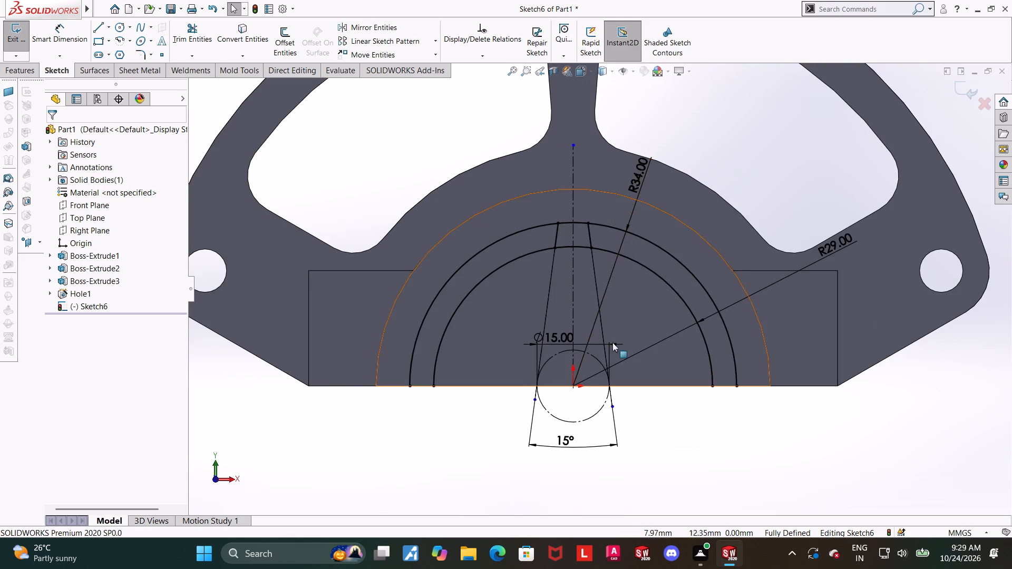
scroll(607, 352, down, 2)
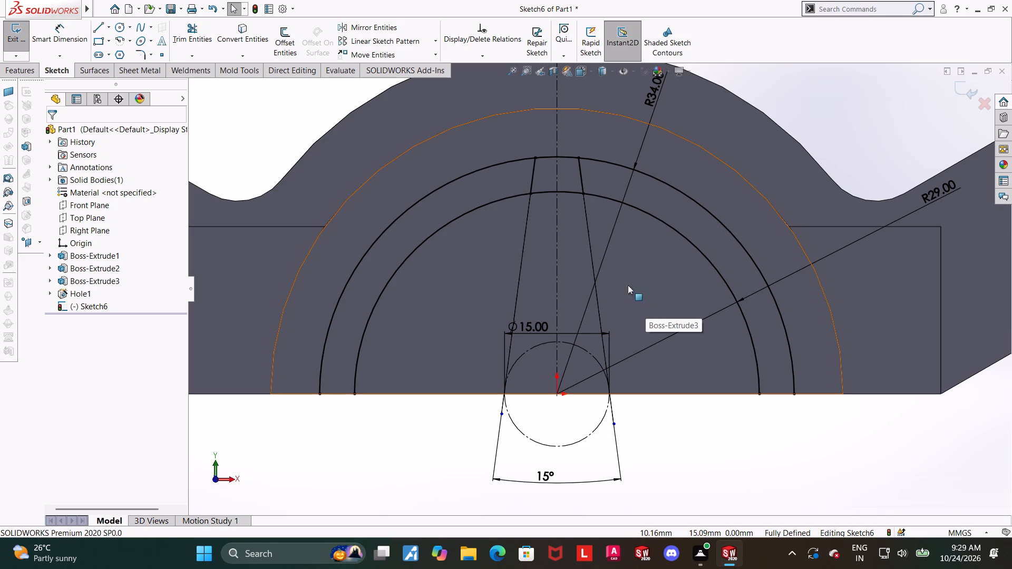
Trim away the R29 arc segments between the two slanted sides, on both sides of the vertical centerline.
scroll(616, 305, down, 1)
scroll(614, 334, up, 1)
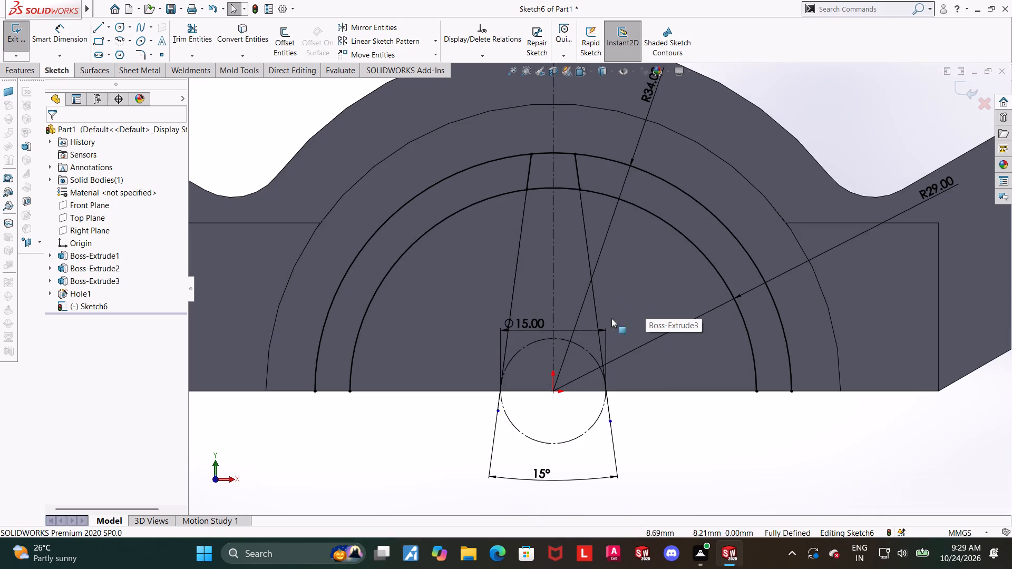
scroll(597, 218, down, 3)
click(205, 39)
drag(512, 195, 505, 153)
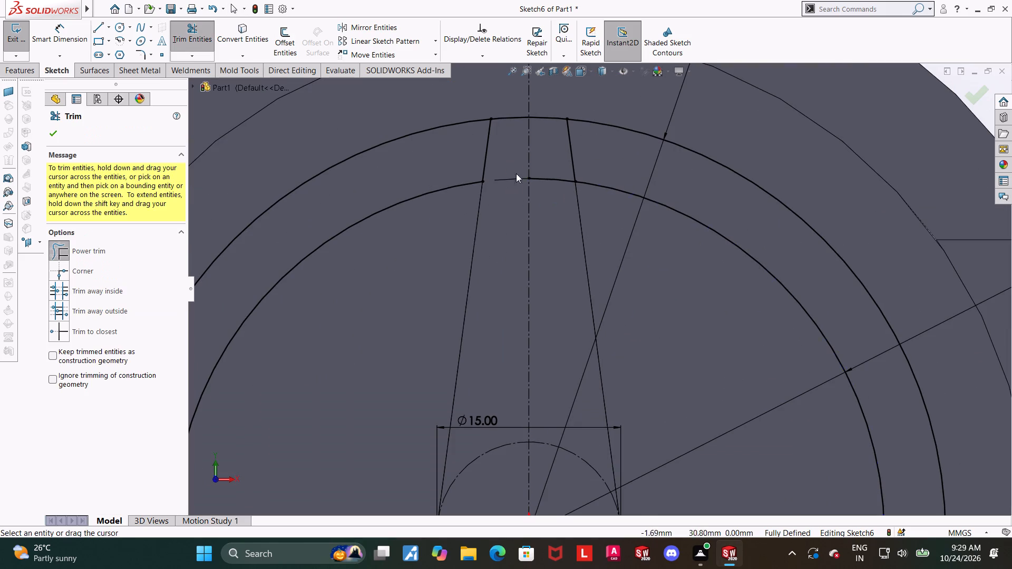
drag(543, 189, 538, 146)
scroll(542, 190, up, 4)
key(Escape)
scroll(622, 263, down, 1)
key(Escape)
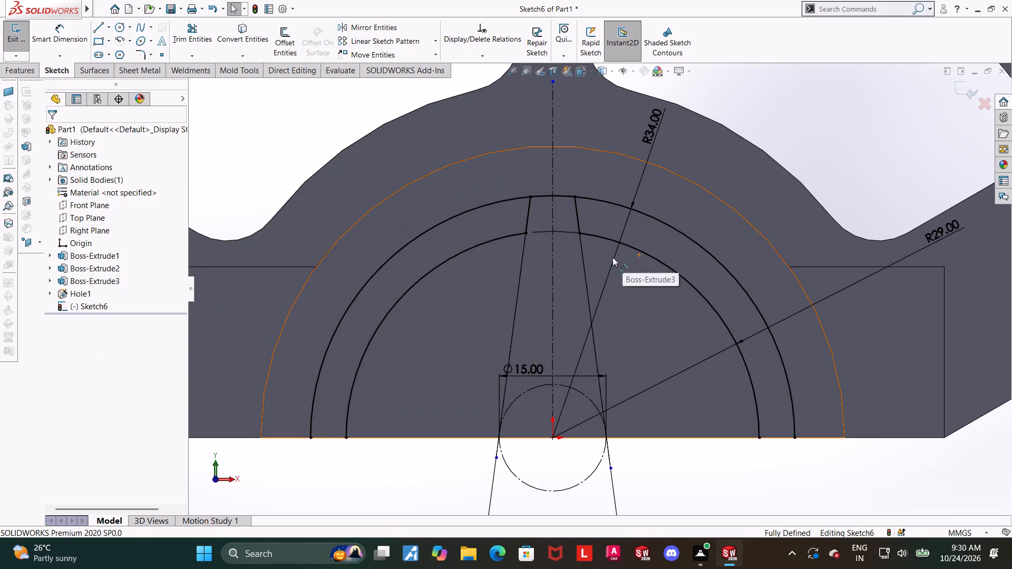
Try moving the left construction line's lower endpoint, and shift the right one's lower endpoint slightly upward along its line.
scroll(614, 431, down, 2)
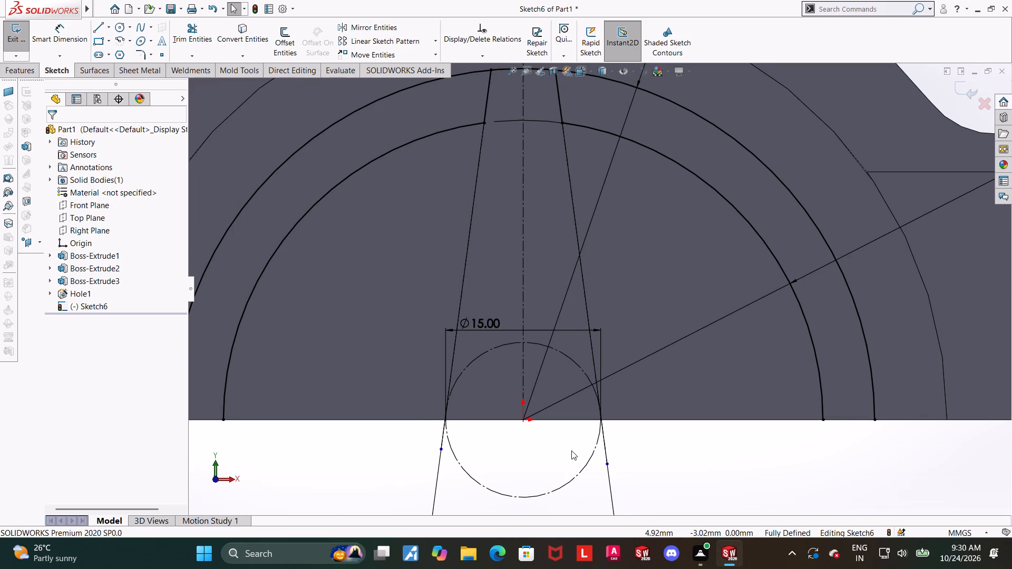
scroll(571, 450, down, 3)
drag(348, 419, 345, 452)
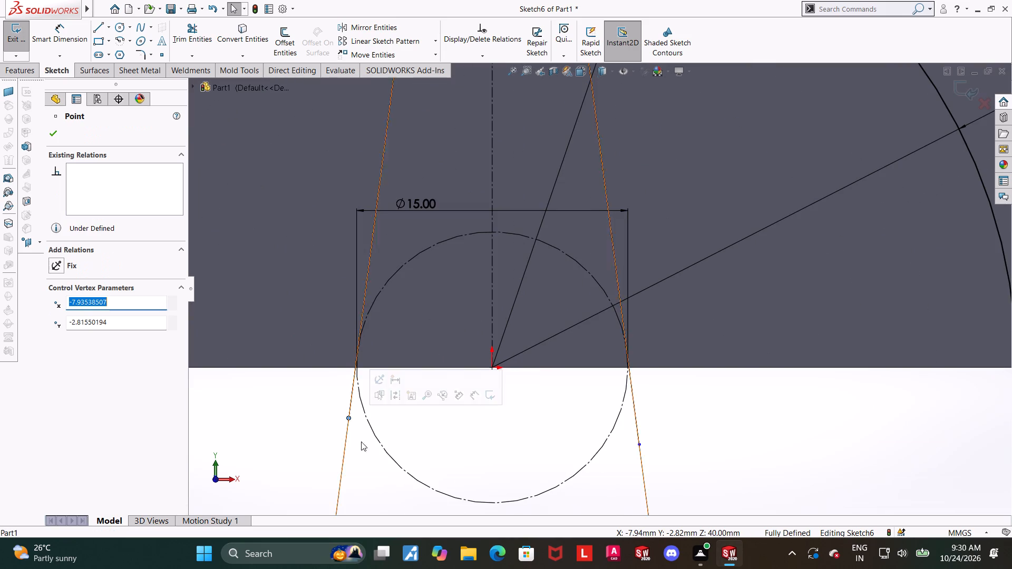
drag(641, 444, 640, 430)
key(Escape)
scroll(698, 434, up, 4)
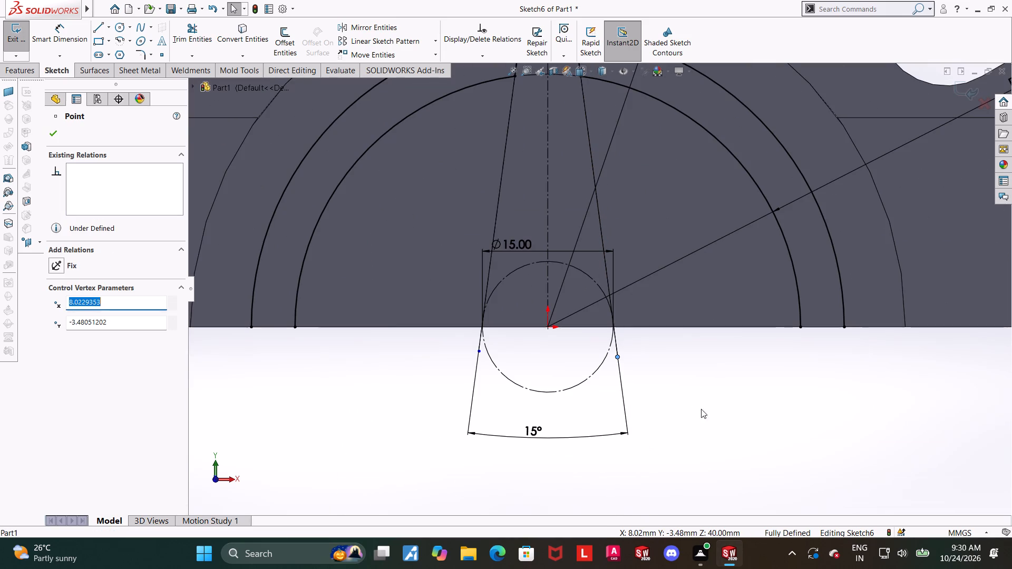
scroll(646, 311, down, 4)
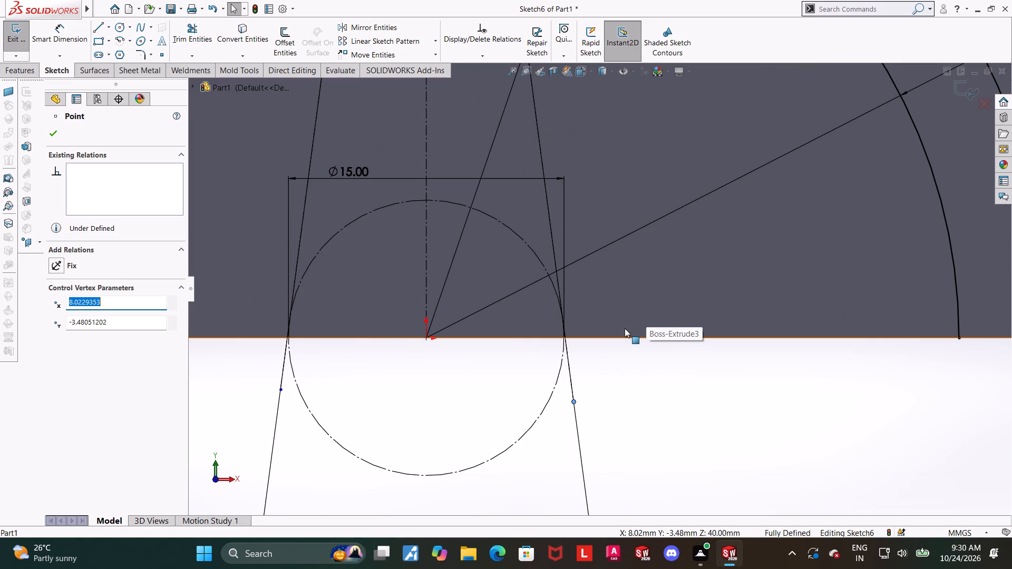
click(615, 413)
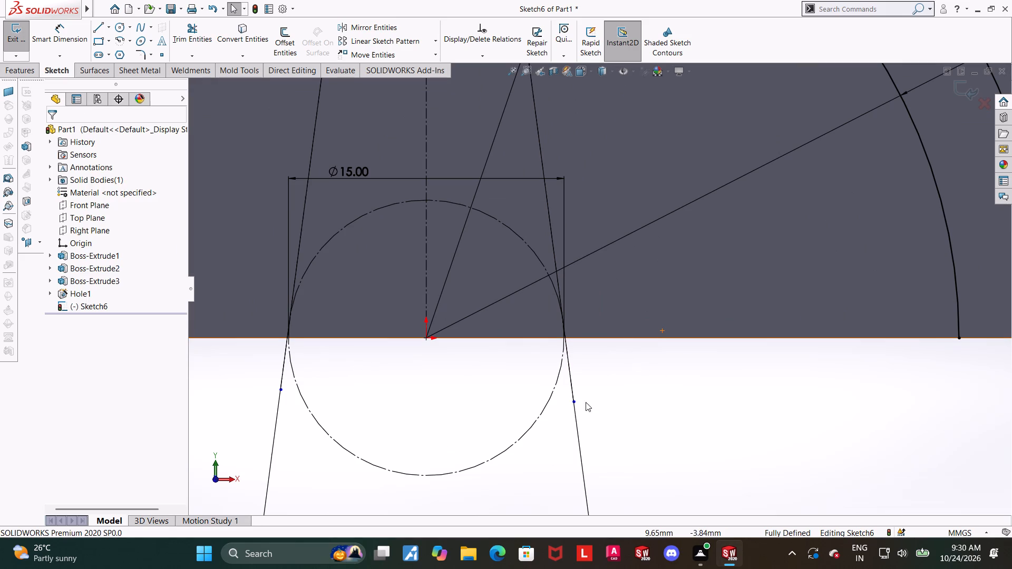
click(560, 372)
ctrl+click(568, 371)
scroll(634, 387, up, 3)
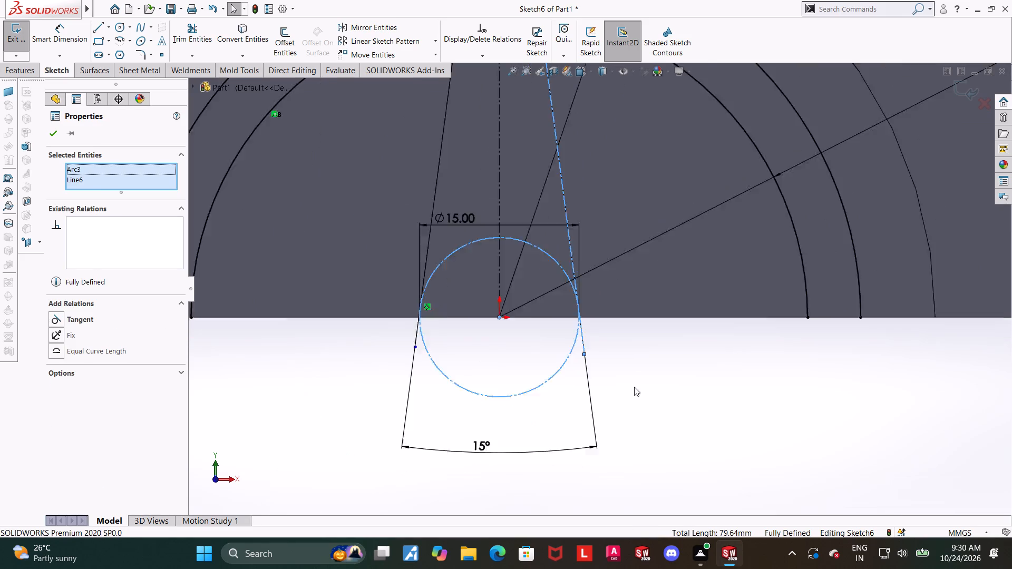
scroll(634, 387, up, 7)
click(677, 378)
Trim away the R34 arc outside the two slanted sides, leaving only the short top arc between them.
scroll(575, 213, down, 6)
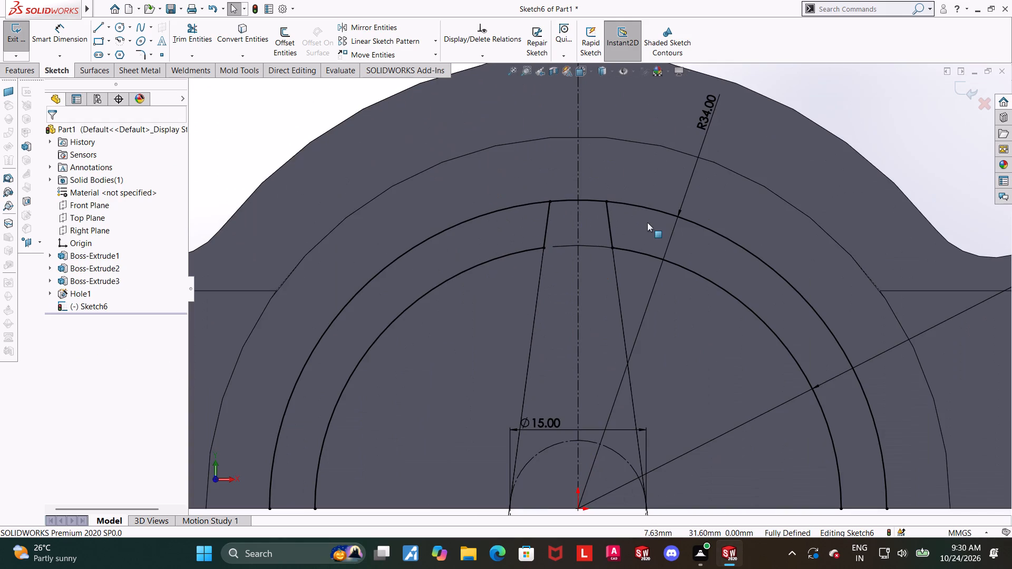
scroll(661, 254, down, 2)
key(Escape)
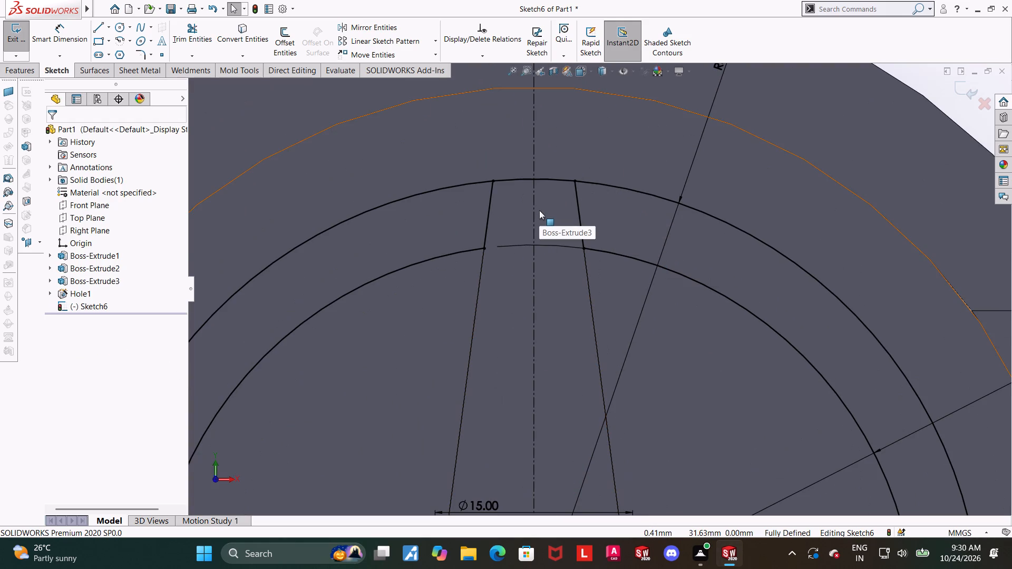
scroll(481, 208, up, 4)
scroll(591, 248, down, 4)
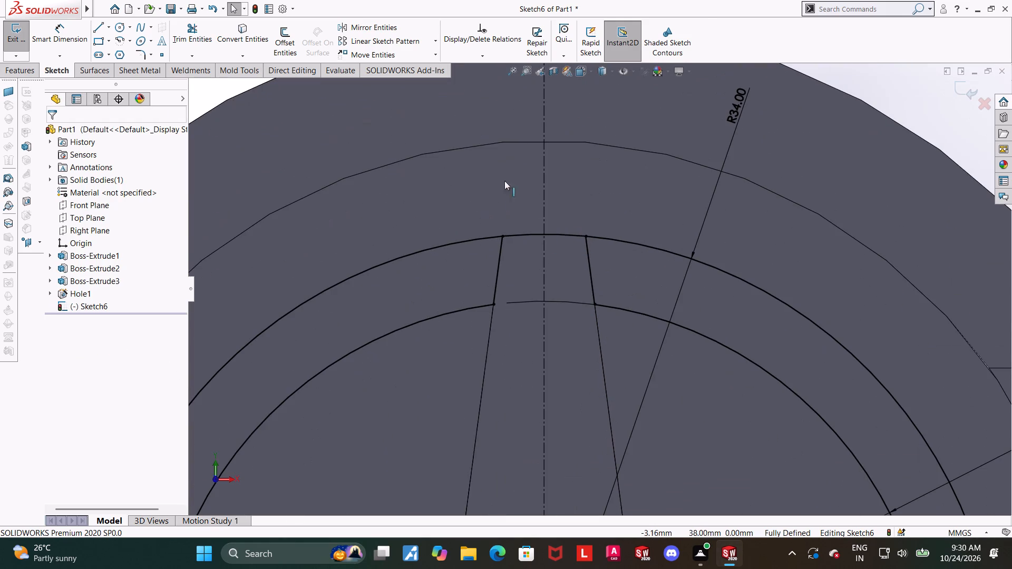
scroll(535, 236, up, 4)
scroll(603, 293, down, 3)
click(194, 38)
drag(419, 264, 417, 230)
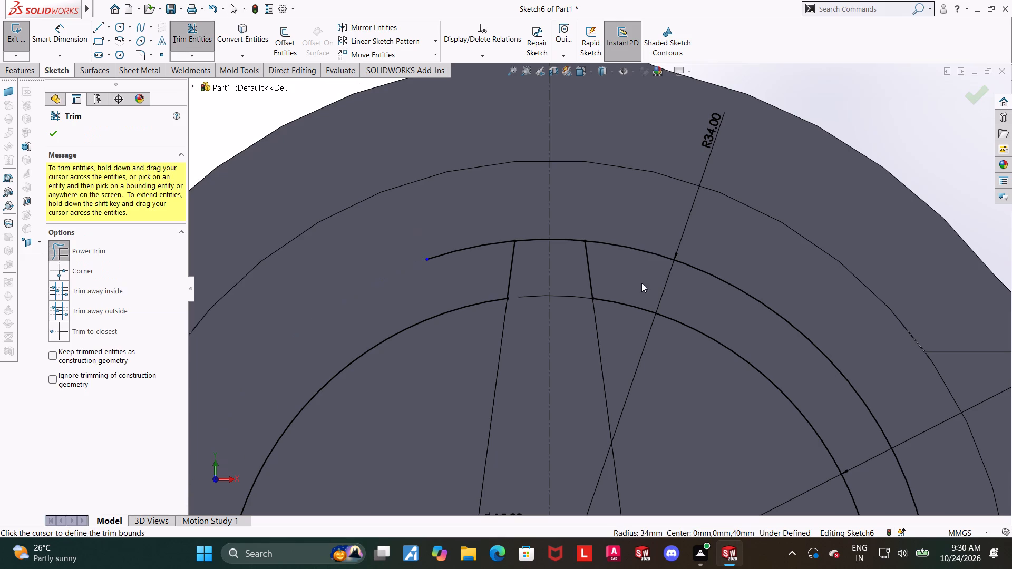
drag(475, 257, 464, 198)
drag(707, 310, 737, 251)
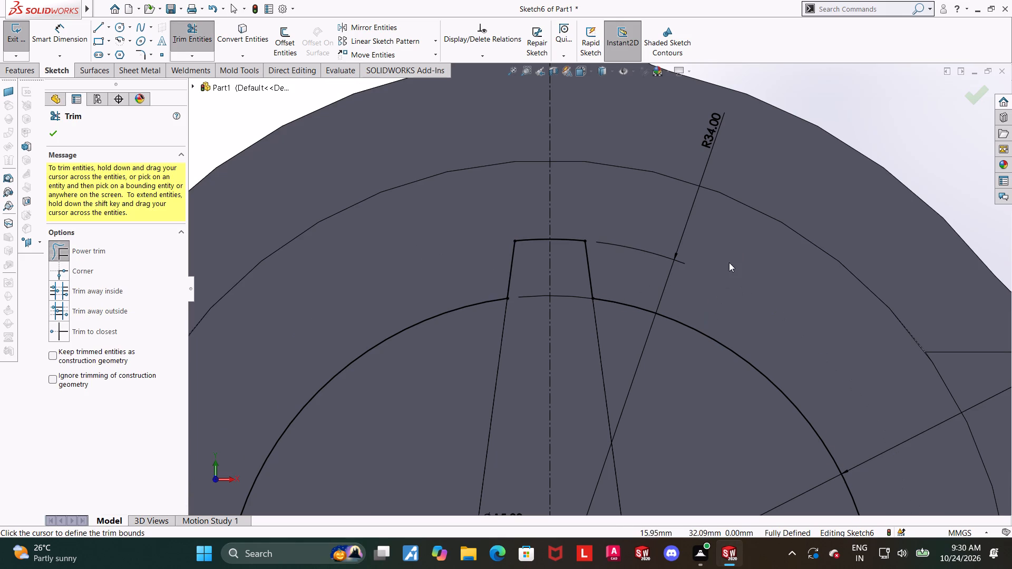
key(Escape)
Reposition the R34 radius dimension above the short top arc, just left of the vertical centerline.
drag(710, 136, 571, 134)
key(Escape)
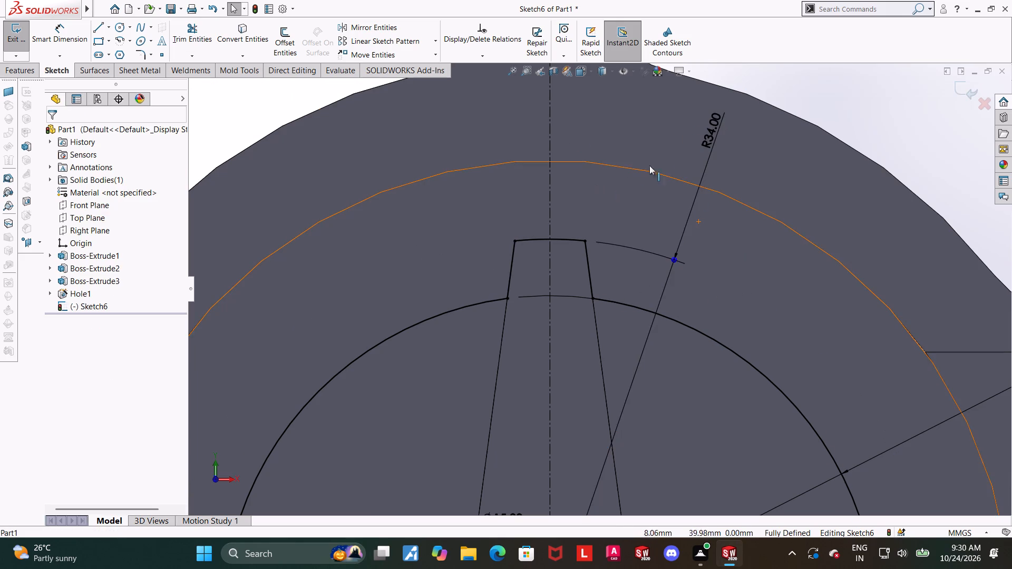
key(Escape)
drag(706, 140, 586, 130)
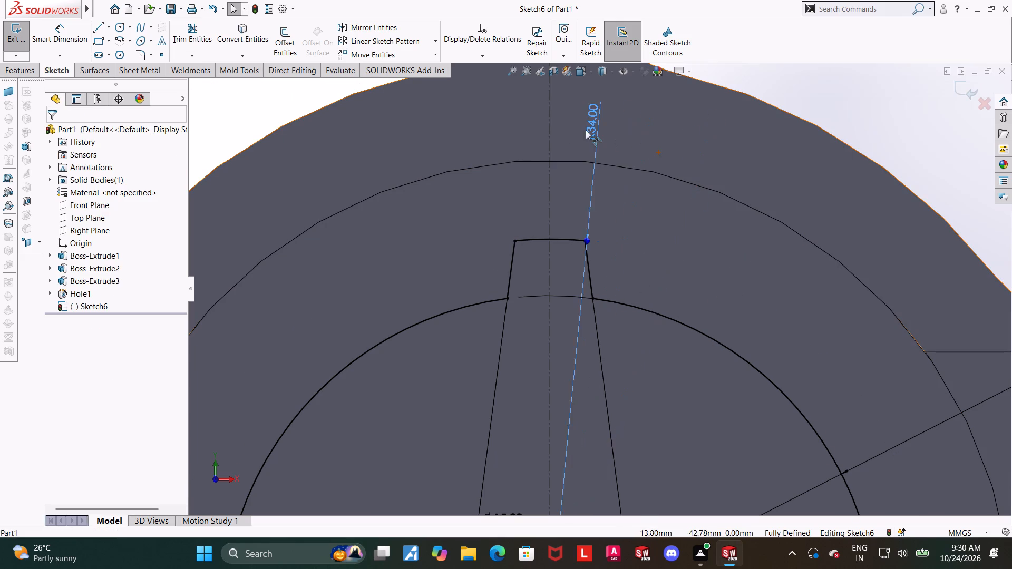
drag(586, 130, 519, 134)
key(Escape)
Start a circular sketch pattern about the origin using the tooth's top arc and its two tapered sides.
scroll(587, 203, up, 4)
scroll(626, 365, down, 3)
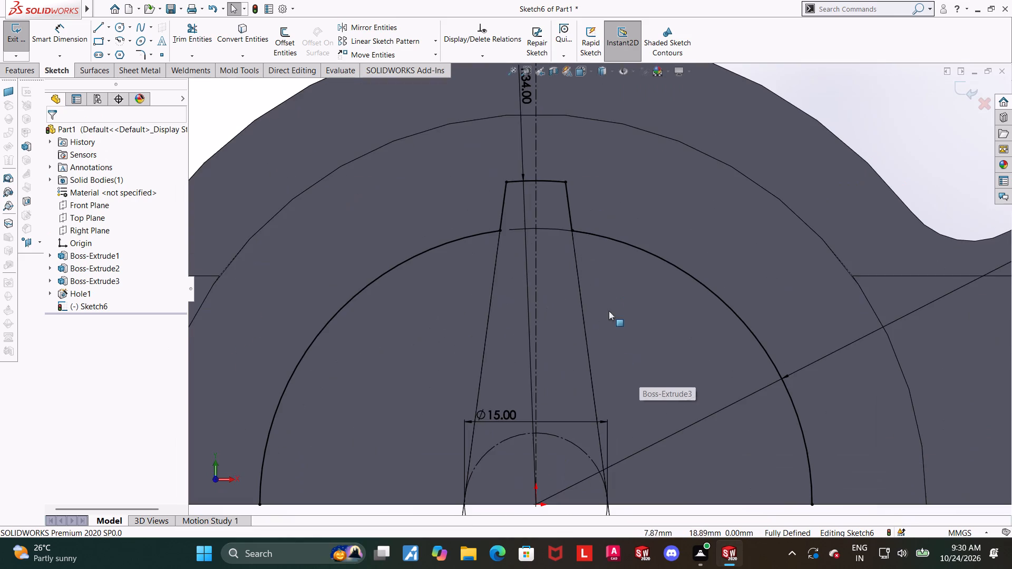
scroll(601, 203, up, 3)
scroll(635, 184, down, 4)
key(Escape)
click(493, 304)
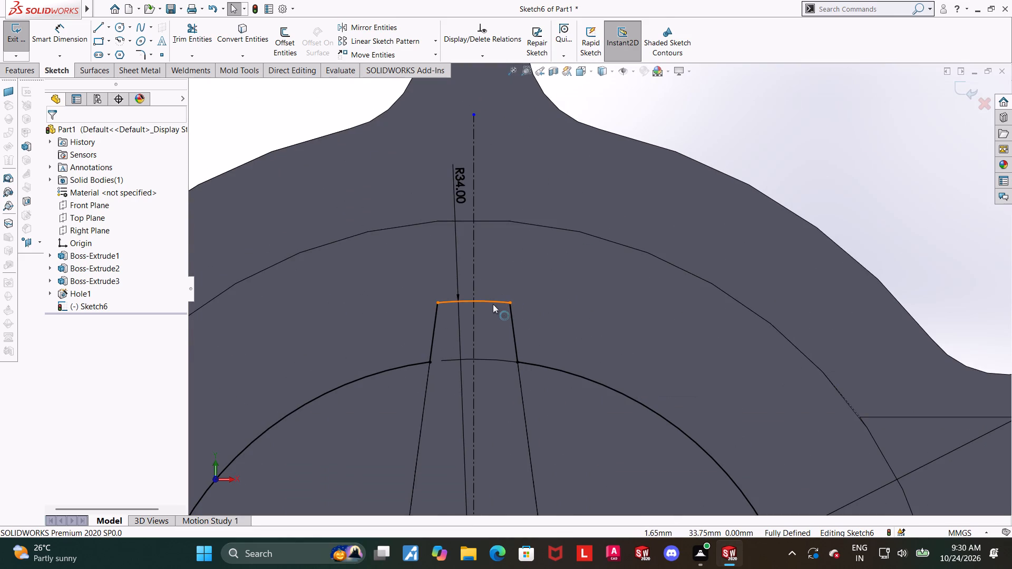
click(434, 323)
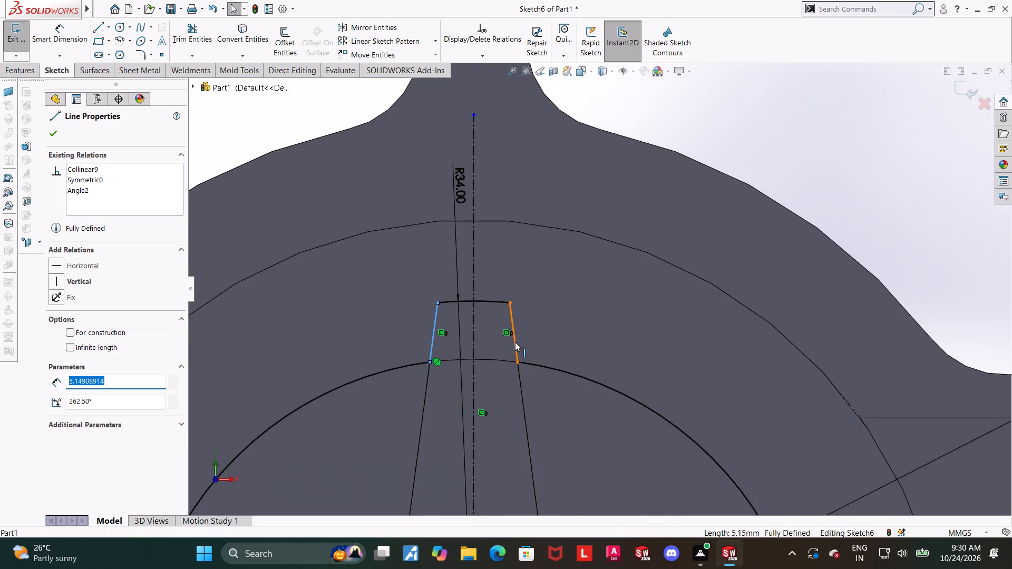
ctrl+click(515, 342)
ctrl+click(485, 304)
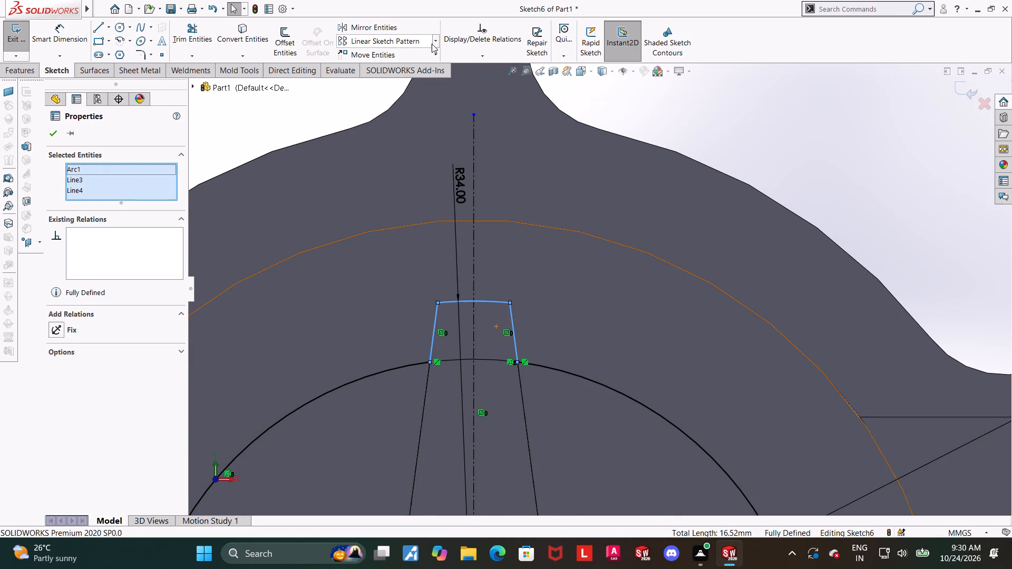
click(432, 44)
click(416, 68)
scroll(572, 210, up, 9)
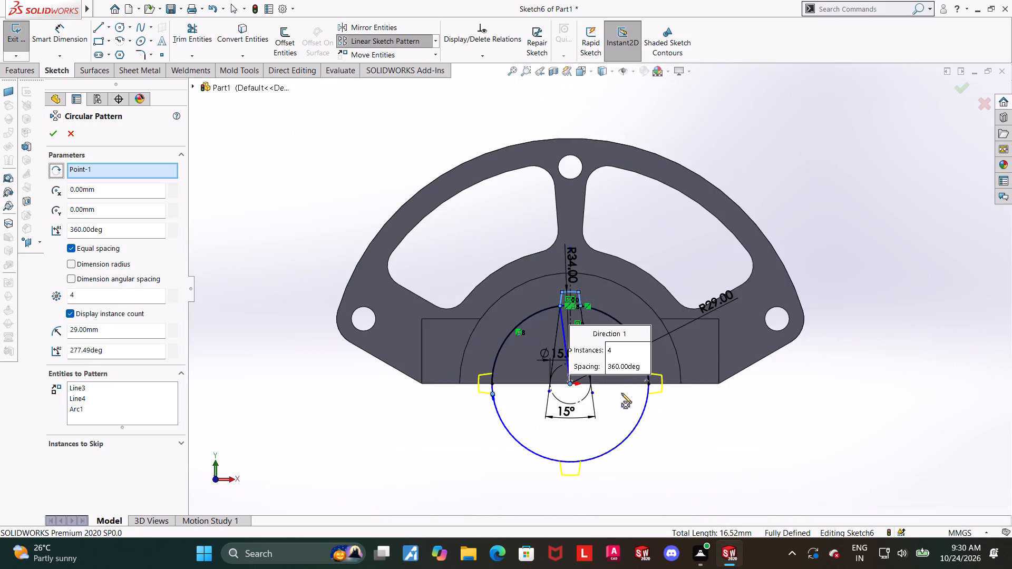
scroll(621, 399, down, 5)
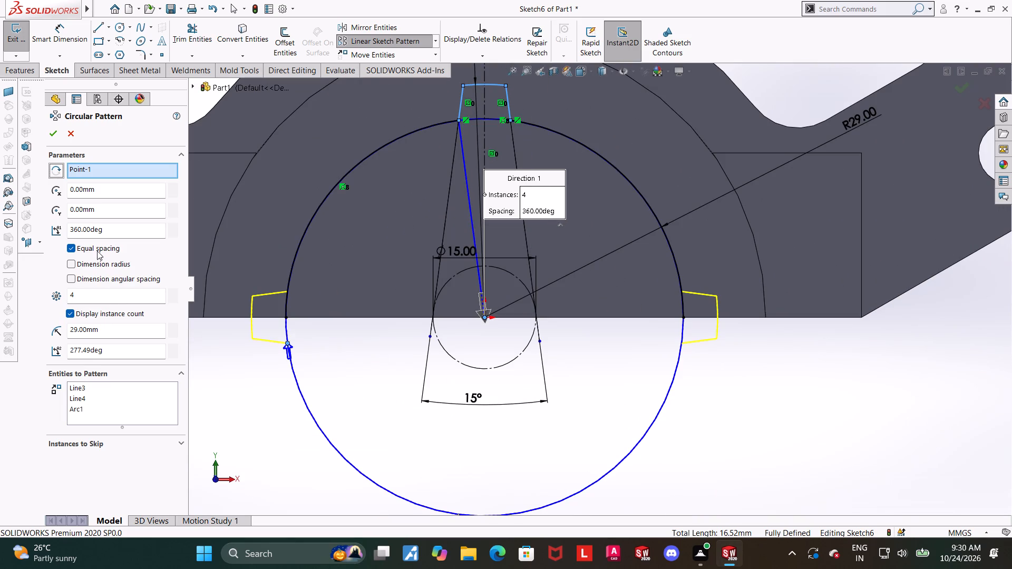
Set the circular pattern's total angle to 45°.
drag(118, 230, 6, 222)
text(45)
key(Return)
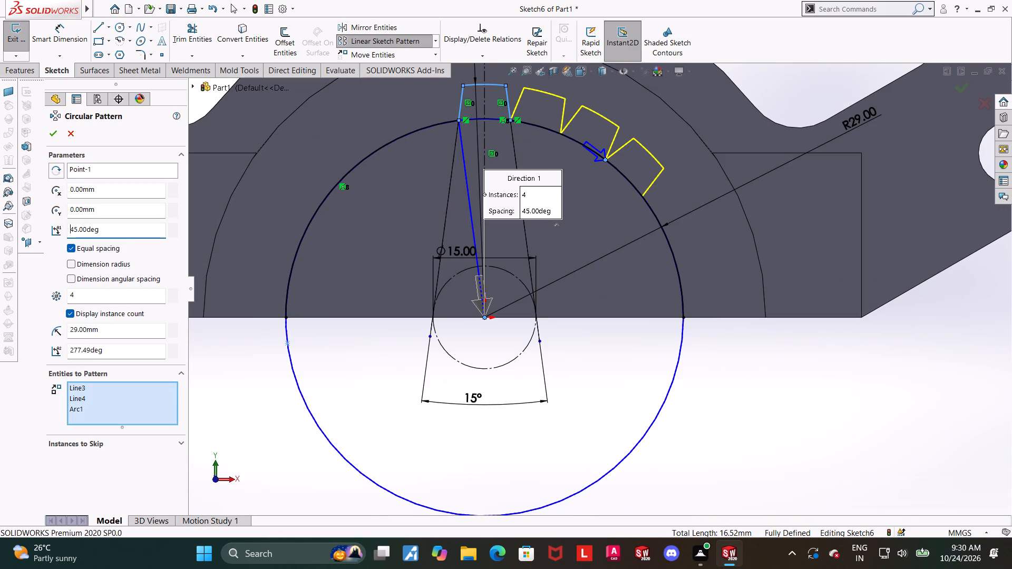
Set the circular pattern to 5 equally spaced instances over 90° and create the tooth copies.
scroll(430, 209, up, 1)
scroll(432, 210, down, 1)
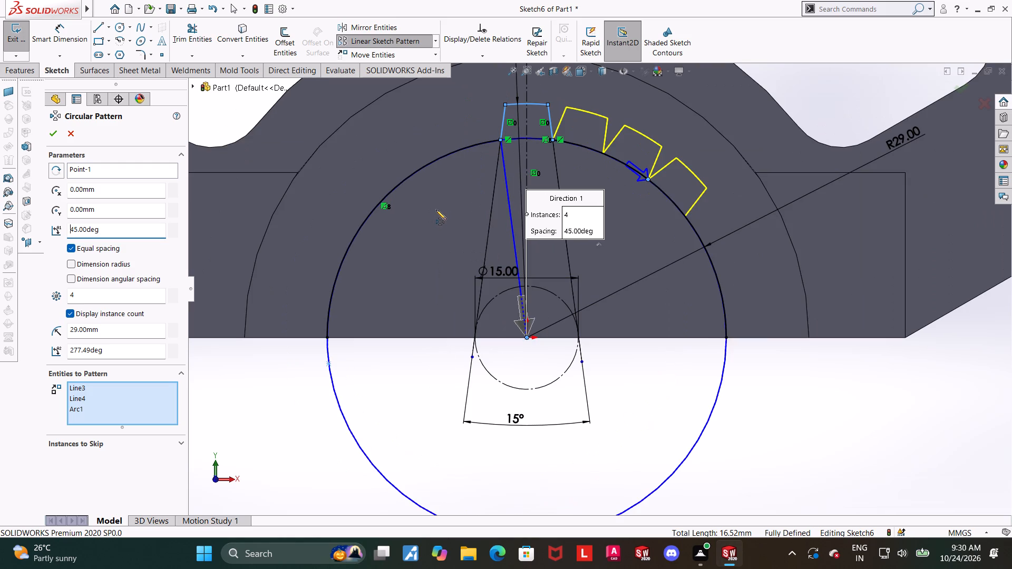
drag(105, 297, 0, 296)
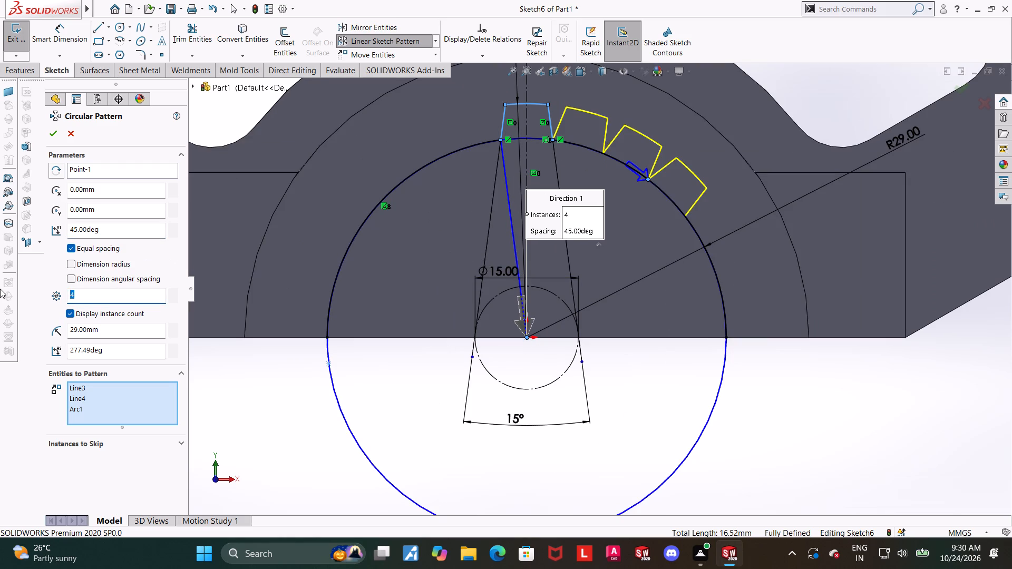
key(5)
key(Return)
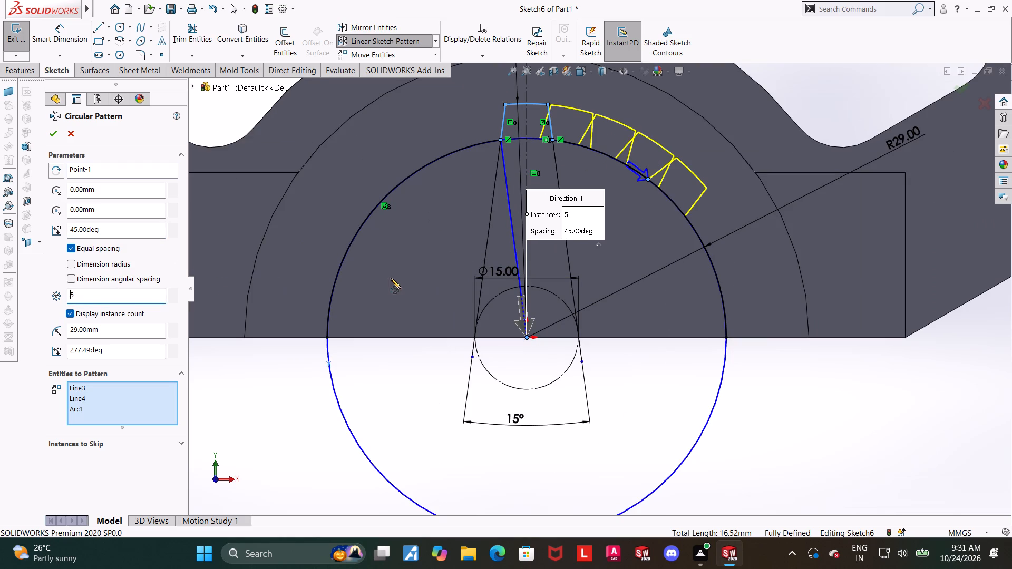
drag(114, 233, 37, 229)
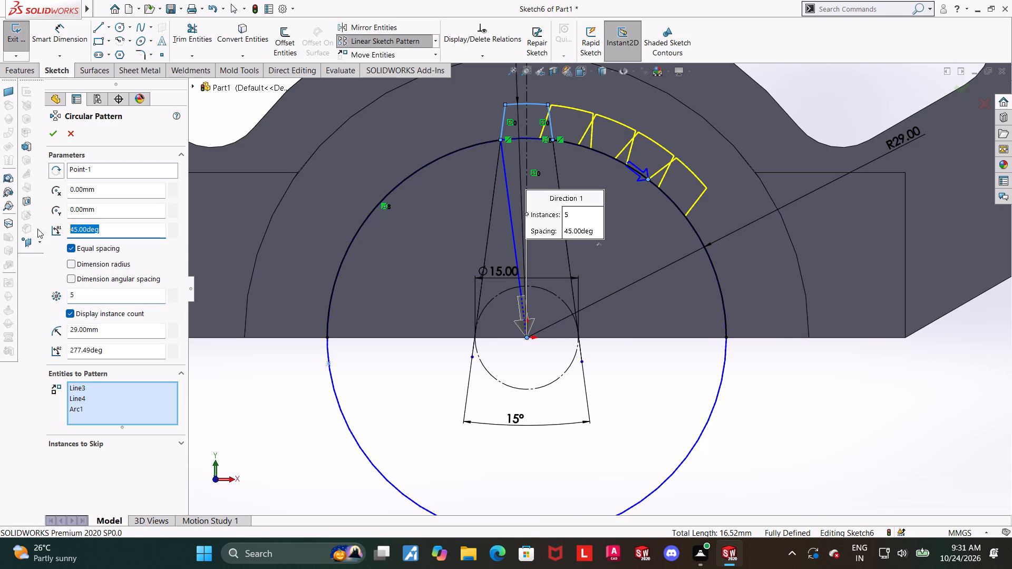
drag(37, 229, 33, 228)
text(90)
key(Return)
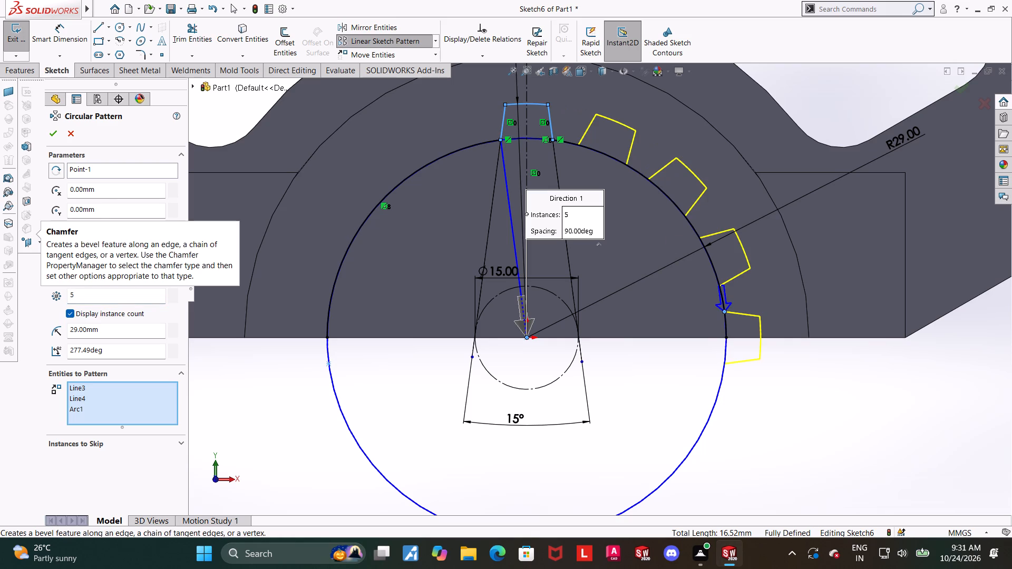
scroll(805, 320, up, 1)
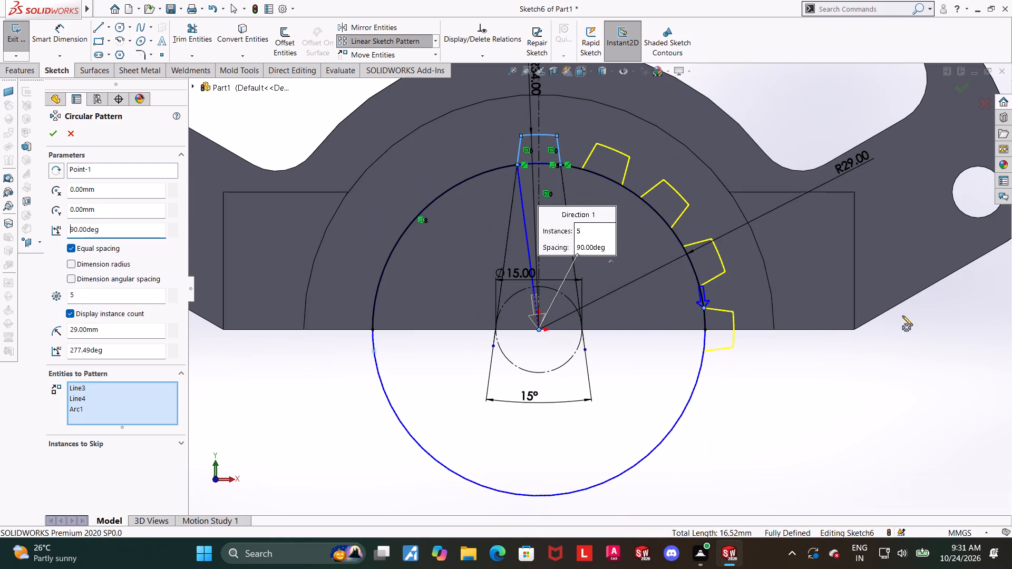
scroll(953, 288, down, 1)
scroll(611, 290, up, 1)
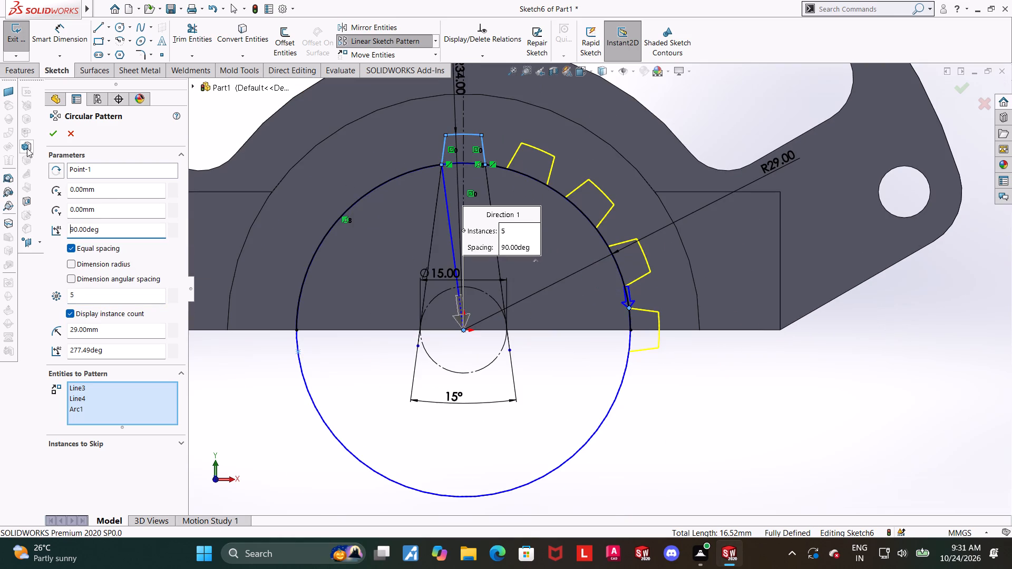
click(61, 135)
click(758, 382)
Draw a construction line from the origin at about 45° to the middle of the third tooth's outer arc.
scroll(557, 162, down, 2)
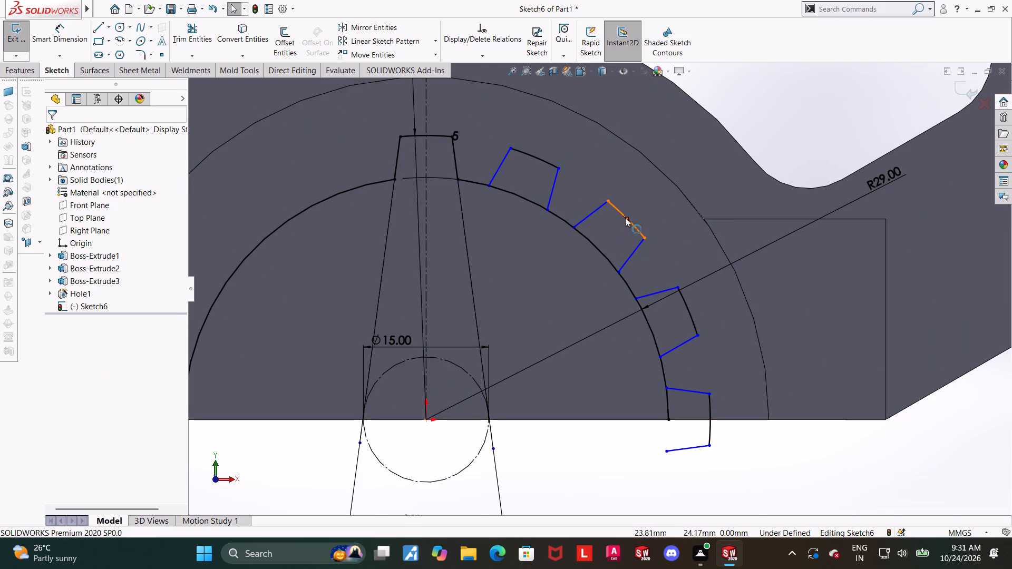
key(Escape)
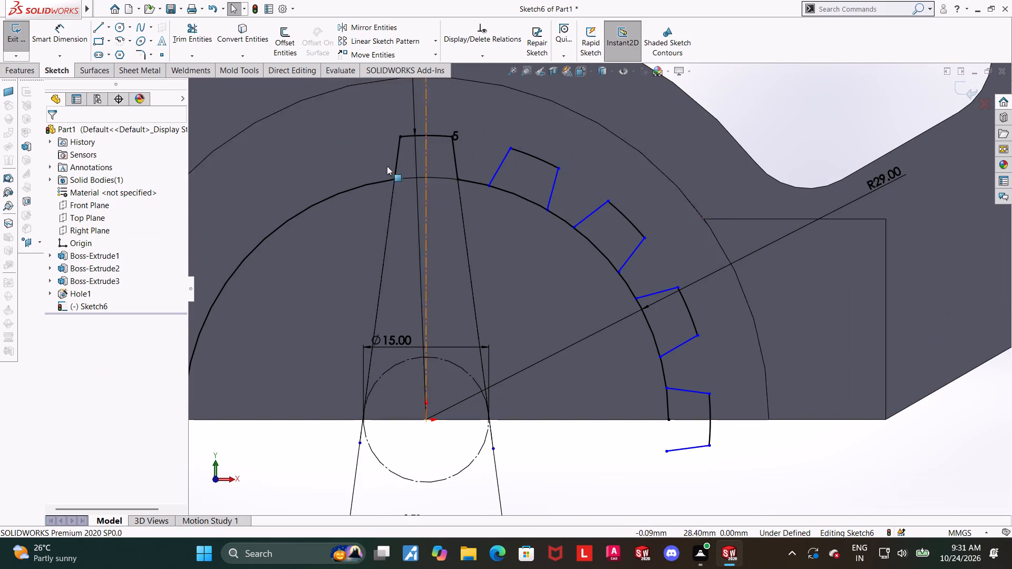
click(110, 30)
click(113, 50)
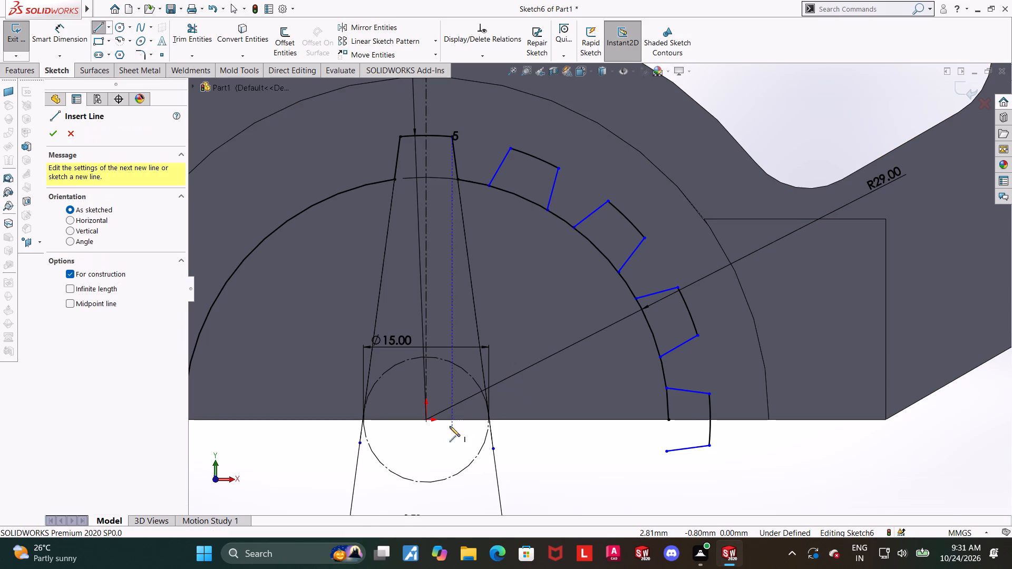
click(426, 421)
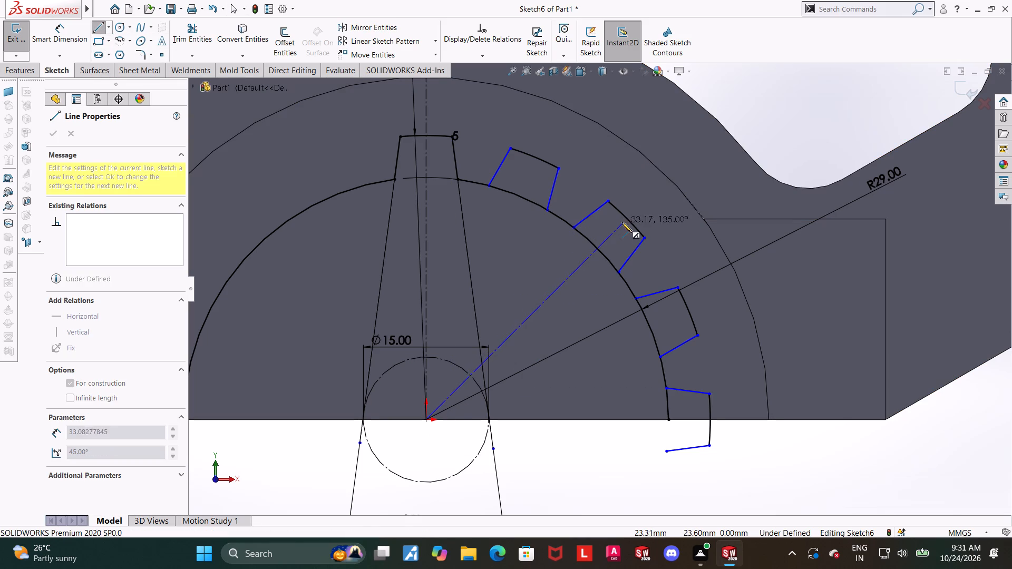
click(626, 220)
key(Escape)
key(Escape)
key(Escape)
key(Escape)
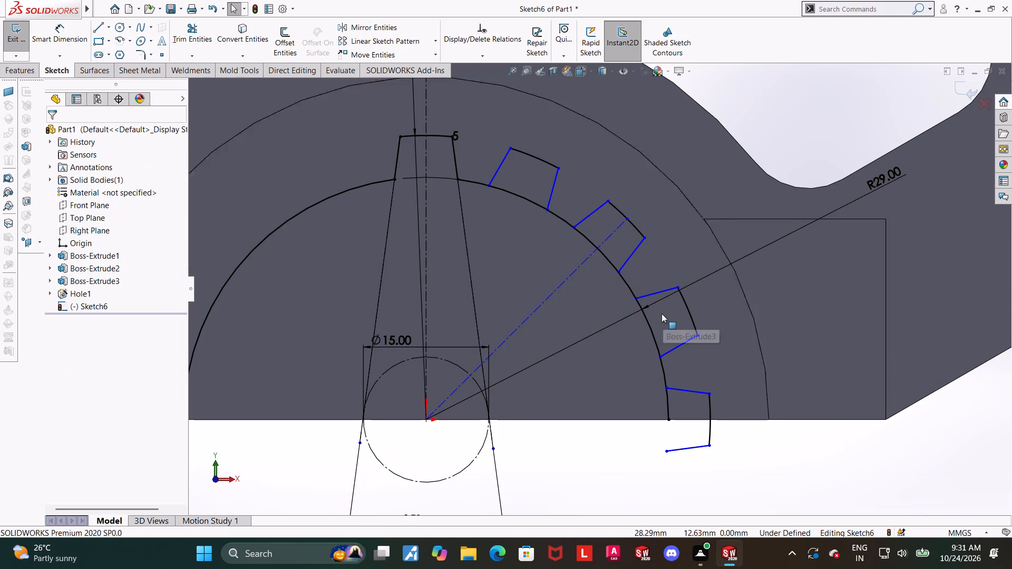
Dimension the angle between the vertical centerline and the third tooth's construction line as 45°.
click(56, 27)
click(552, 291)
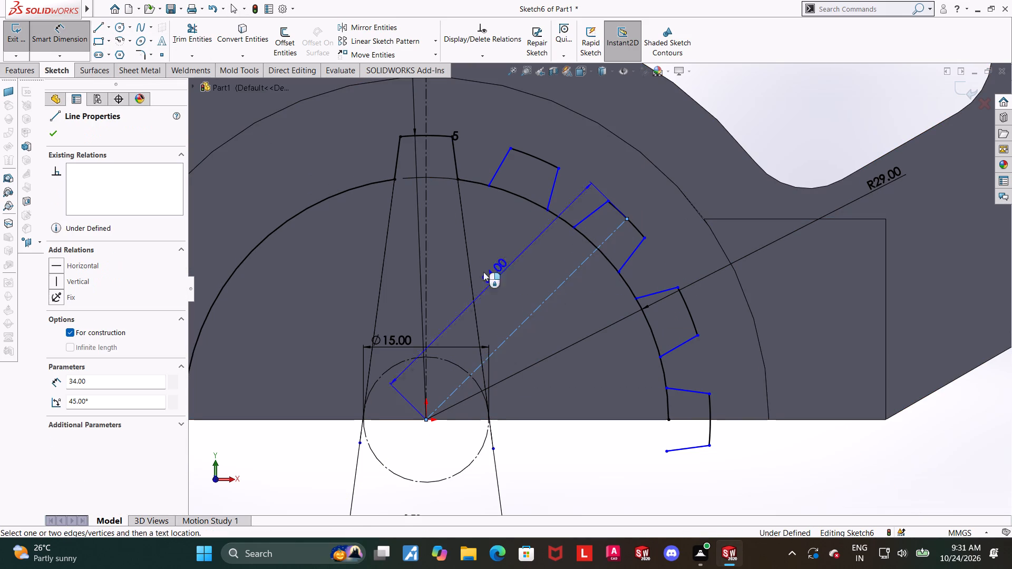
click(430, 237)
key(Escape)
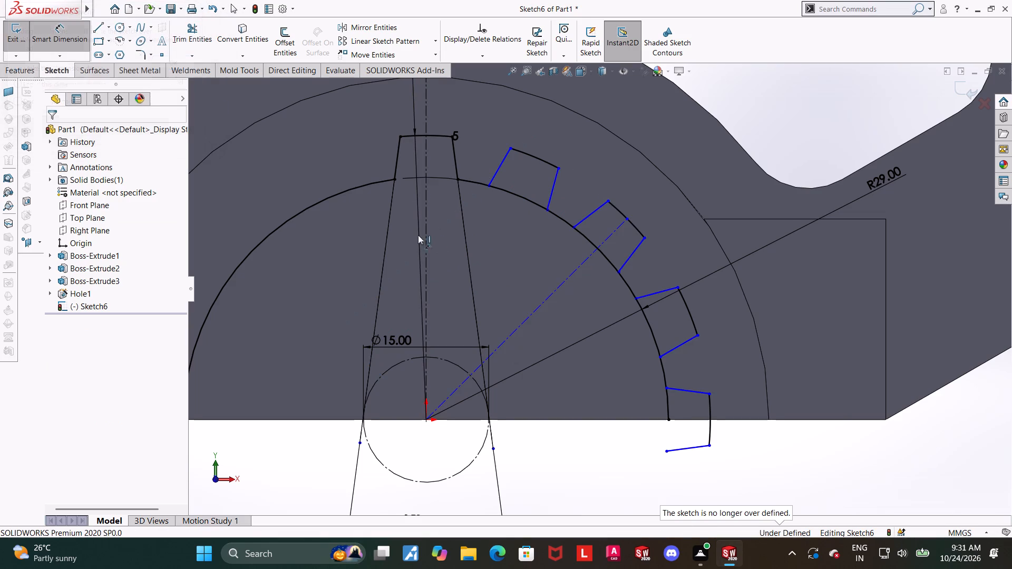
click(427, 221)
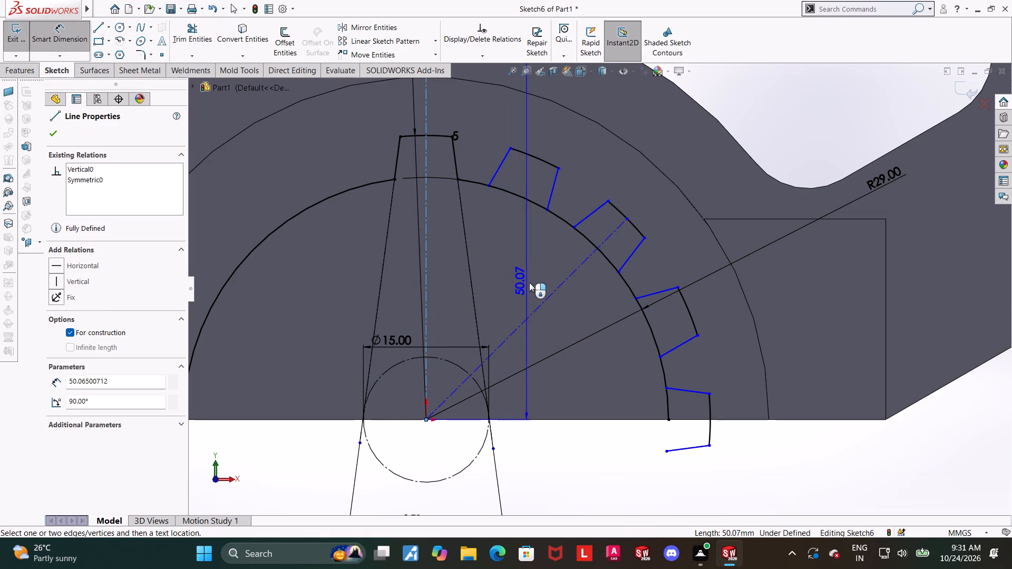
click(544, 301)
click(517, 267)
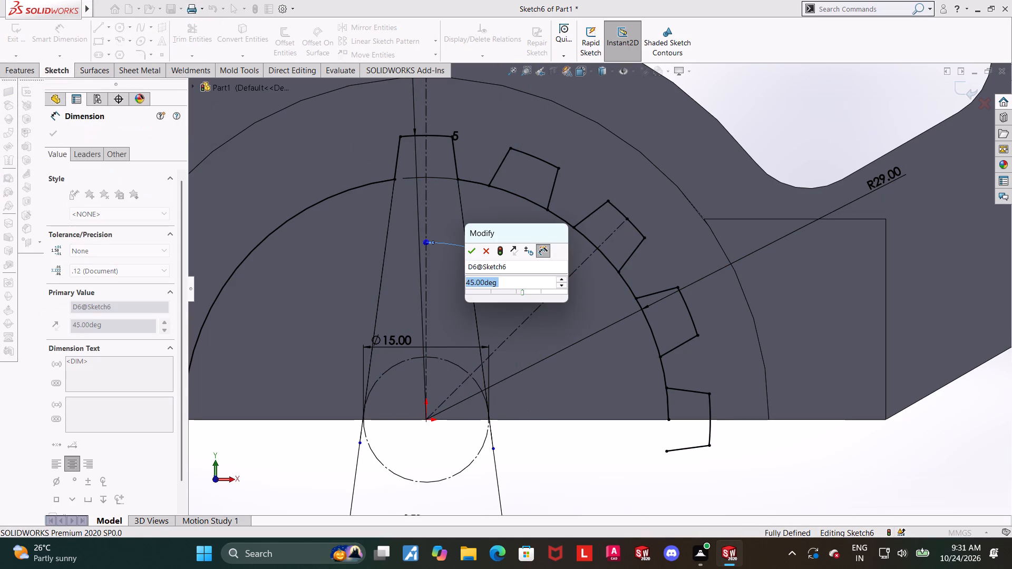
click(466, 251)
key(Escape)
Draw a 5 mm horizontal line from the R29 arc's endpoint to the last patterned tooth's outer arc.
scroll(668, 452, up, 2)
scroll(682, 422, down, 1)
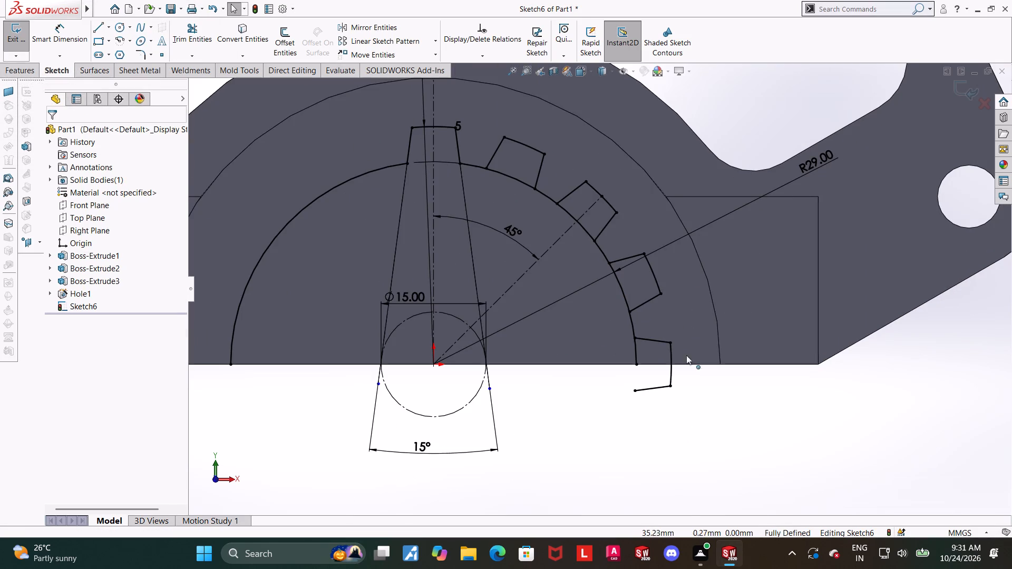
scroll(667, 347, down, 1)
scroll(563, 354, up, 2)
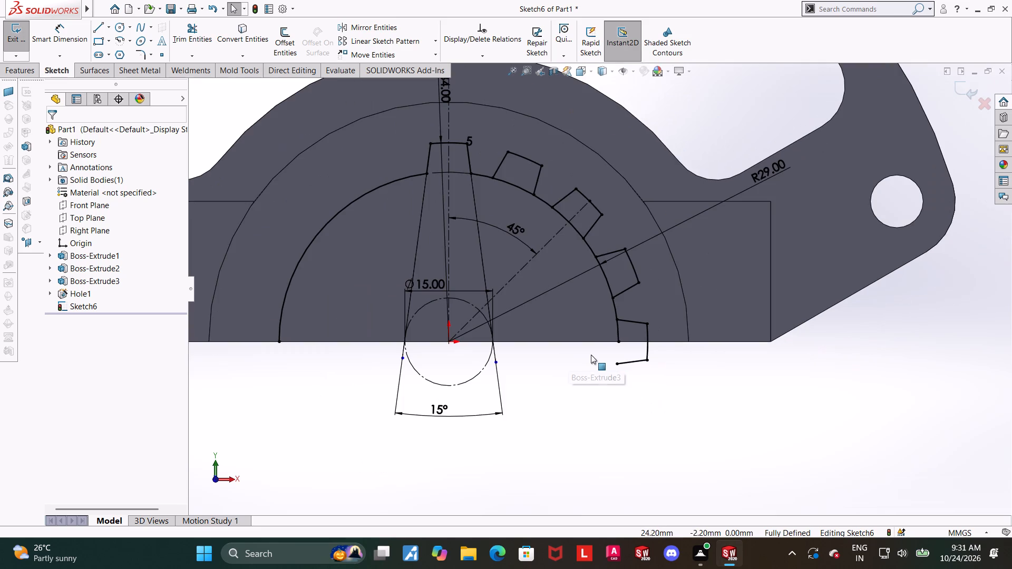
click(102, 22)
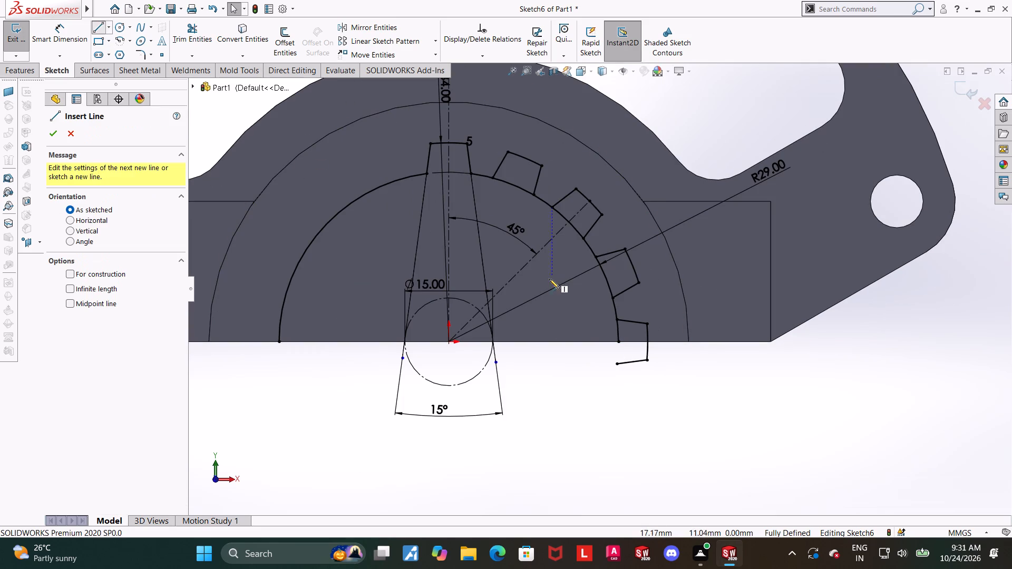
click(618, 342)
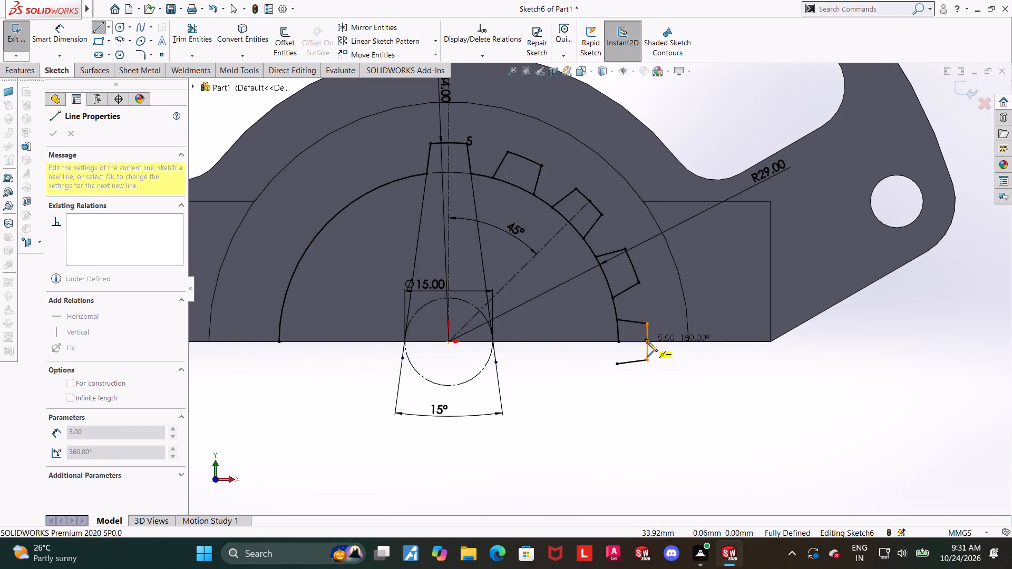
click(647, 341)
key(Escape)
key(Escape)
key(Escape)
Trim the parts of the last tooth that lie below the horizontal base line.
click(194, 32)
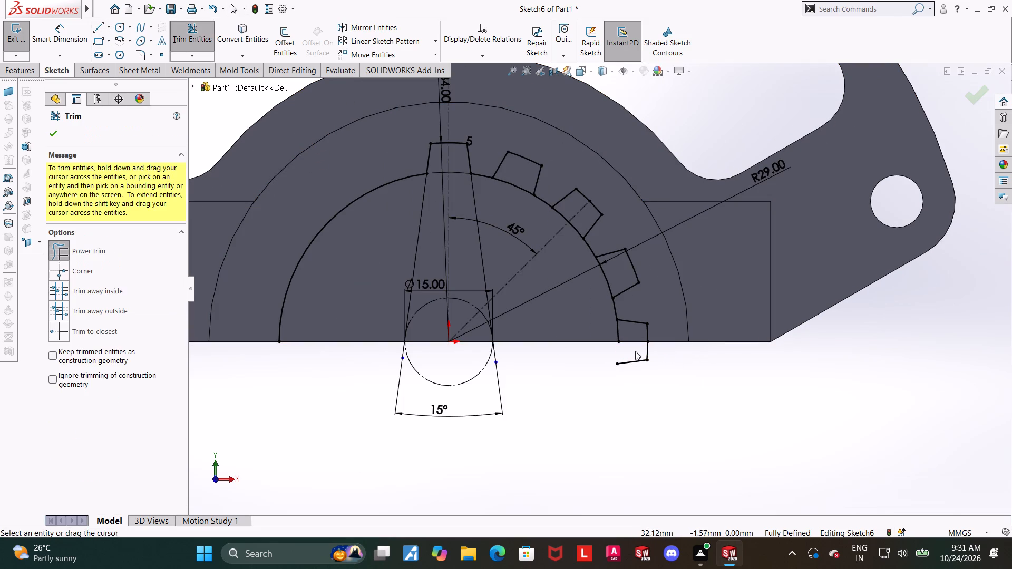
drag(635, 351, 638, 384)
drag(658, 358, 636, 356)
scroll(661, 372, up, 4)
key(Escape)
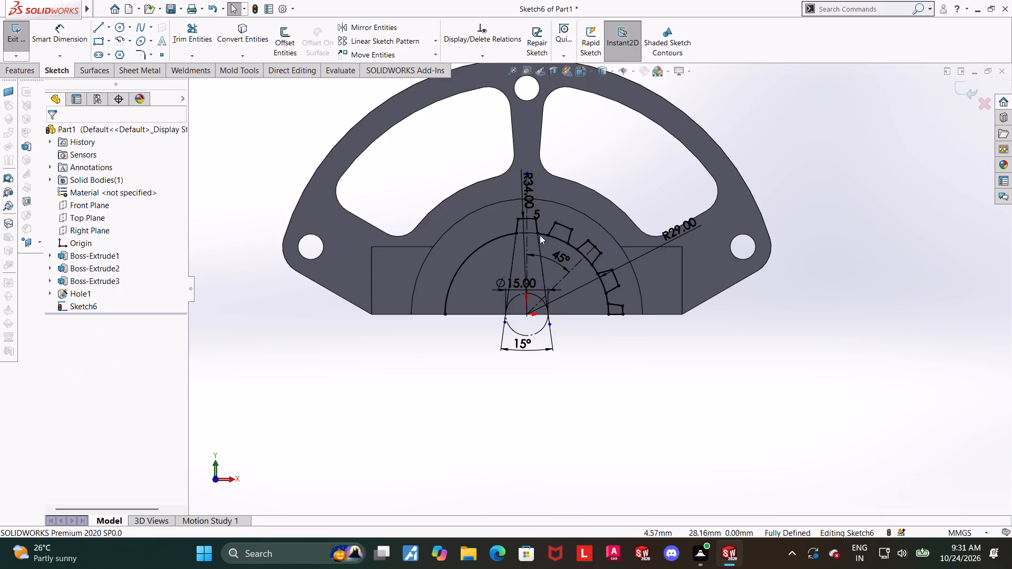
Trim the R29 arc segments inside the four patterned teeth so their roots are open.
scroll(531, 224, down, 3)
scroll(605, 311, down, 1)
key(Escape)
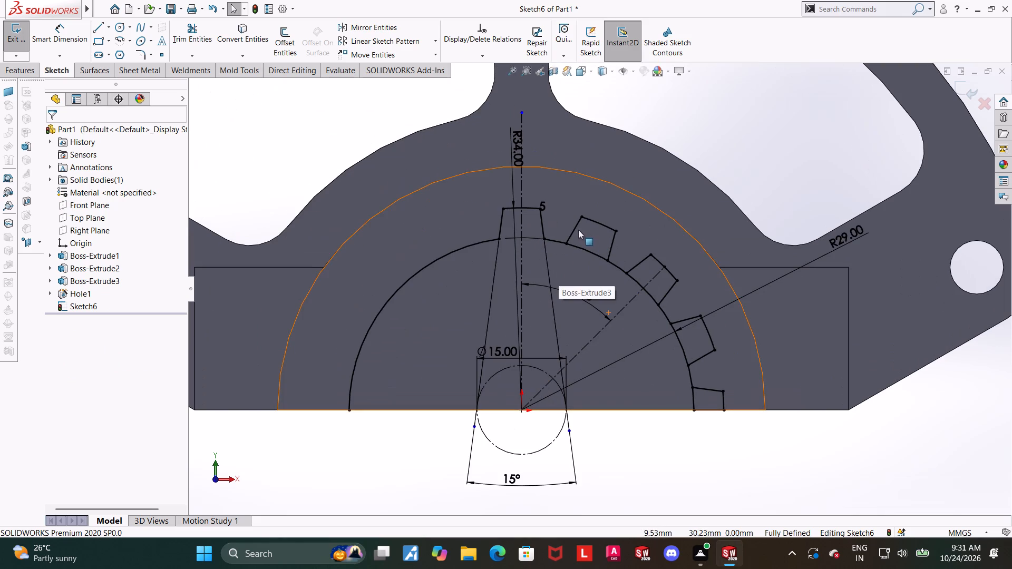
click(175, 26)
key(Escape)
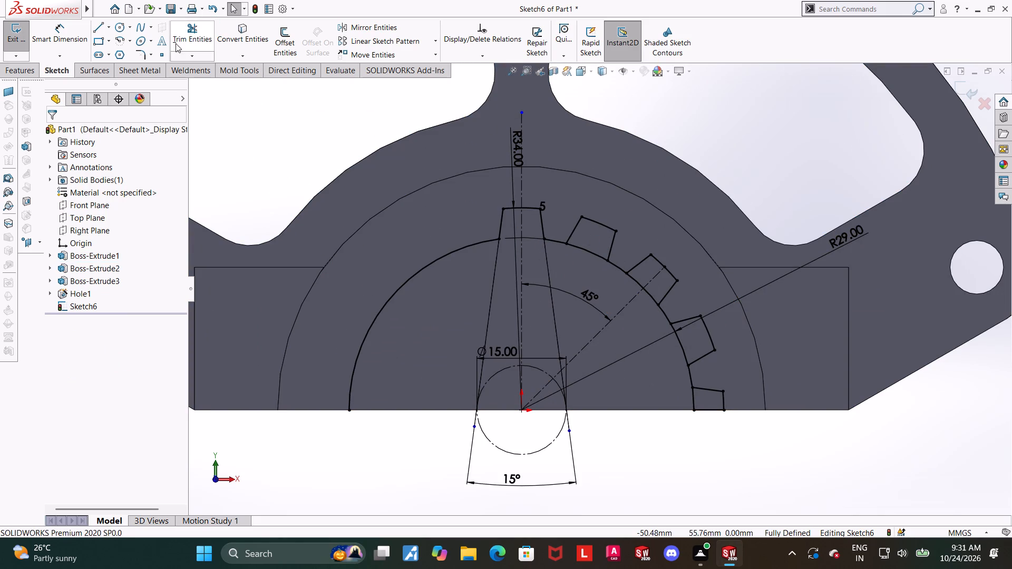
click(176, 43)
drag(593, 272, 594, 249)
drag(618, 281, 637, 268)
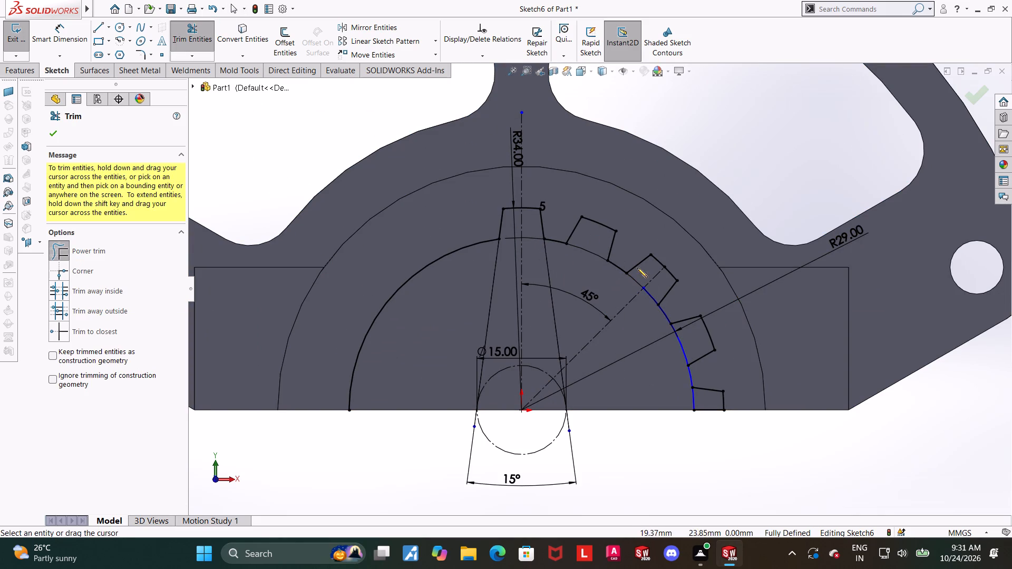
drag(641, 306, 648, 294)
drag(643, 310, 653, 280)
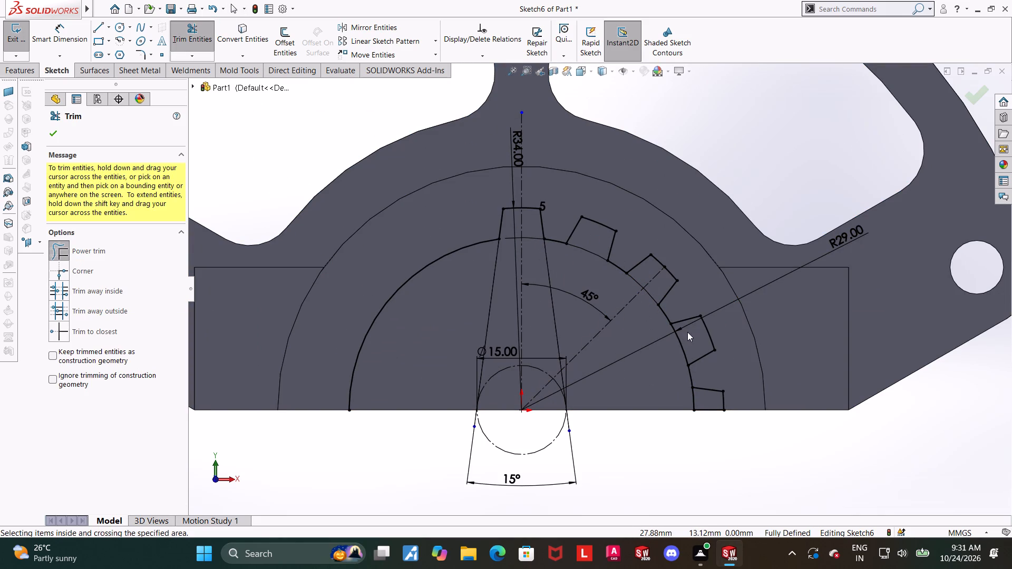
drag(687, 332, 668, 348)
drag(704, 403, 676, 405)
scroll(705, 413, up, 2)
scroll(681, 372, down, 2)
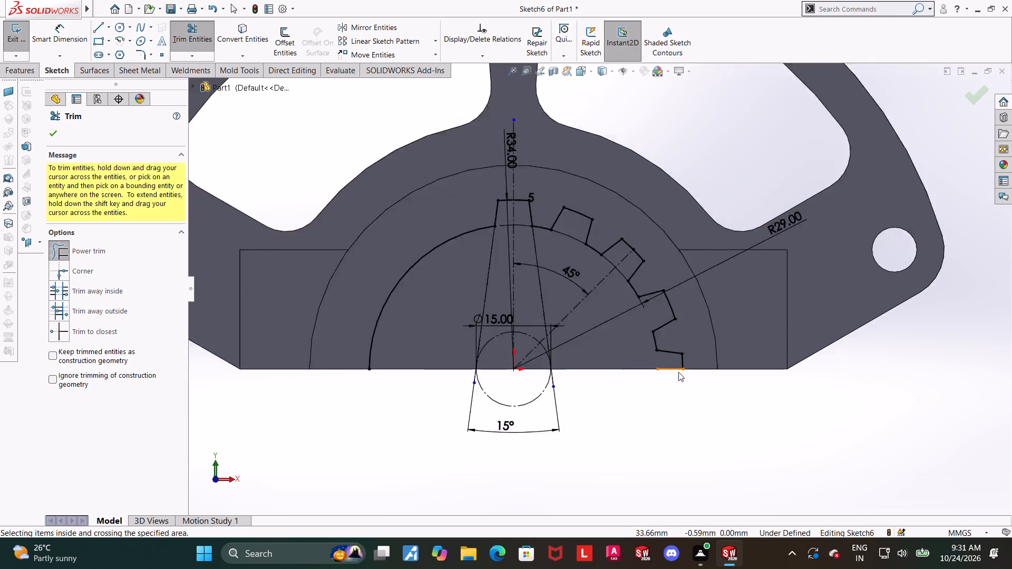
scroll(678, 372, down, 3)
scroll(621, 346, up, 3)
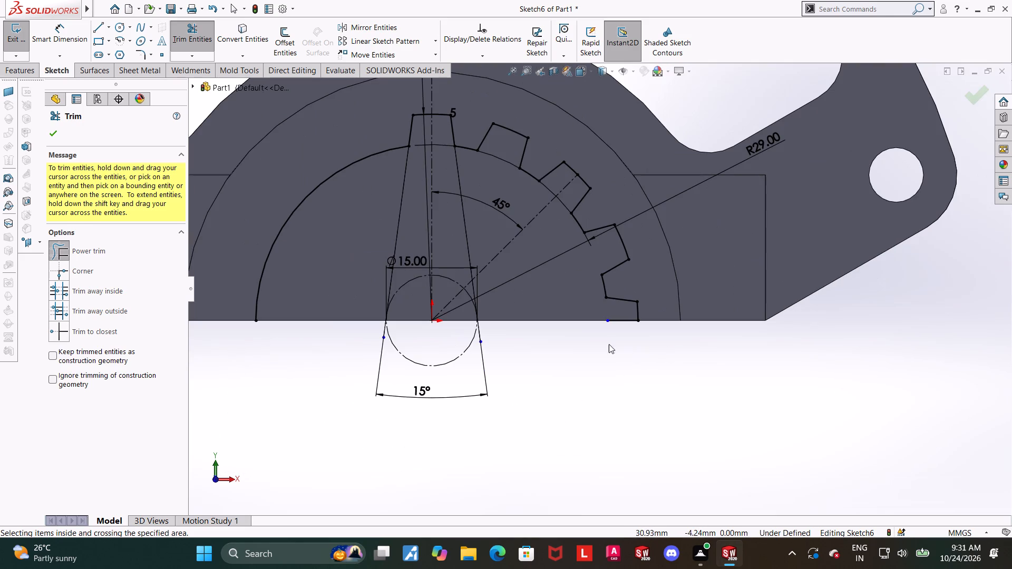
Merge the inner endpoint of the short horizontal base line with the origin.
key(Escape)
click(605, 322)
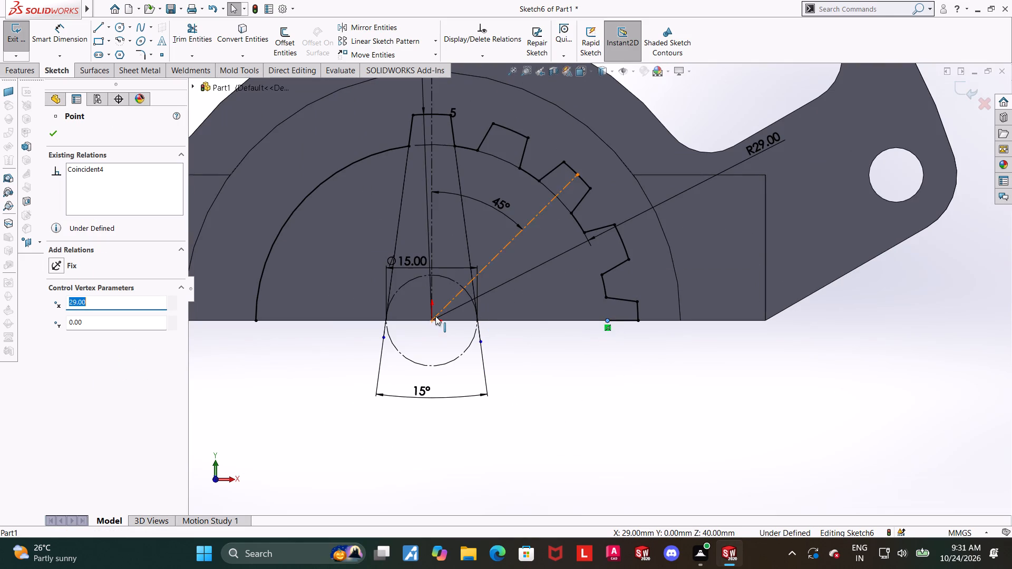
ctrl+click(434, 320)
click(59, 372)
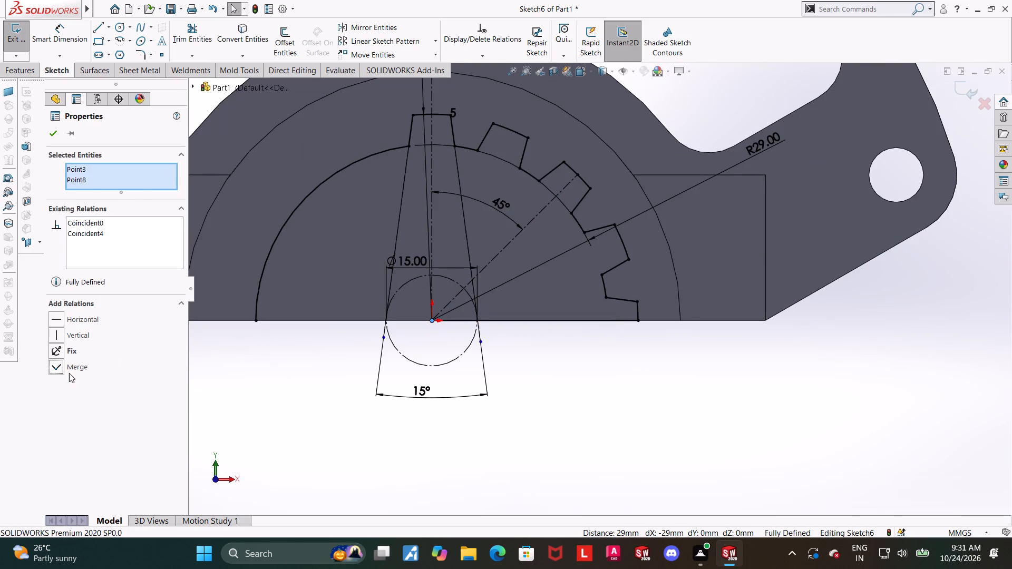
click(588, 430)
scroll(586, 415, up, 3)
scroll(542, 233, down, 3)
key(Escape)
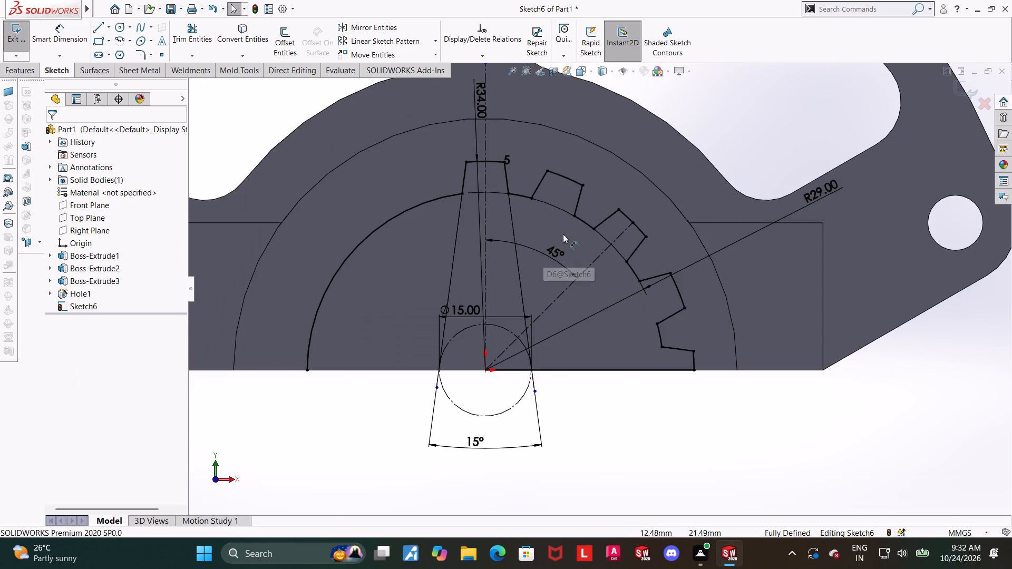
key(Escape)
Mirror the four patterned teeth, the root arc beside the last tooth and the base line about the vertical centerline.
scroll(635, 233, down, 2)
click(347, 23)
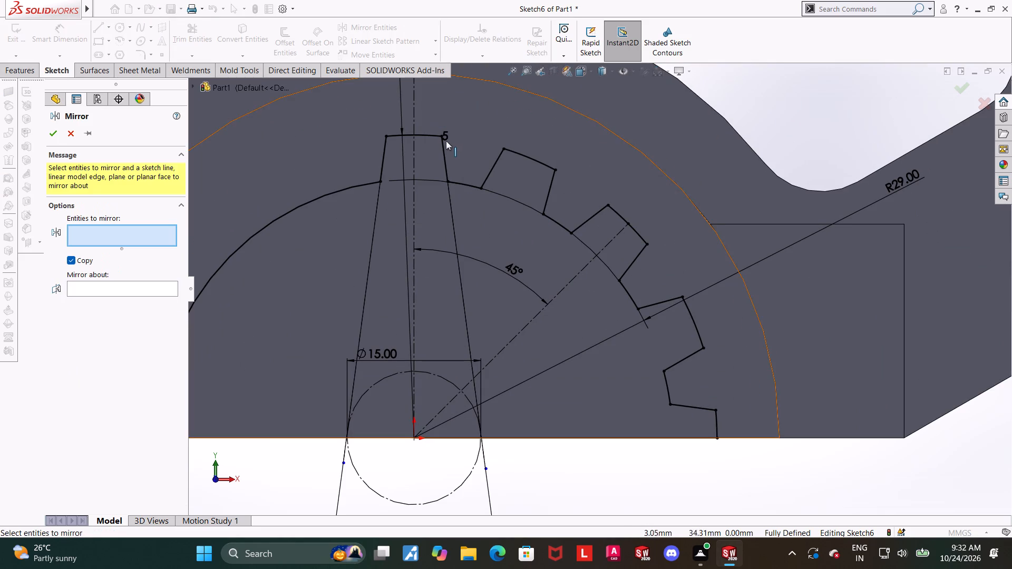
click(526, 155)
click(493, 161)
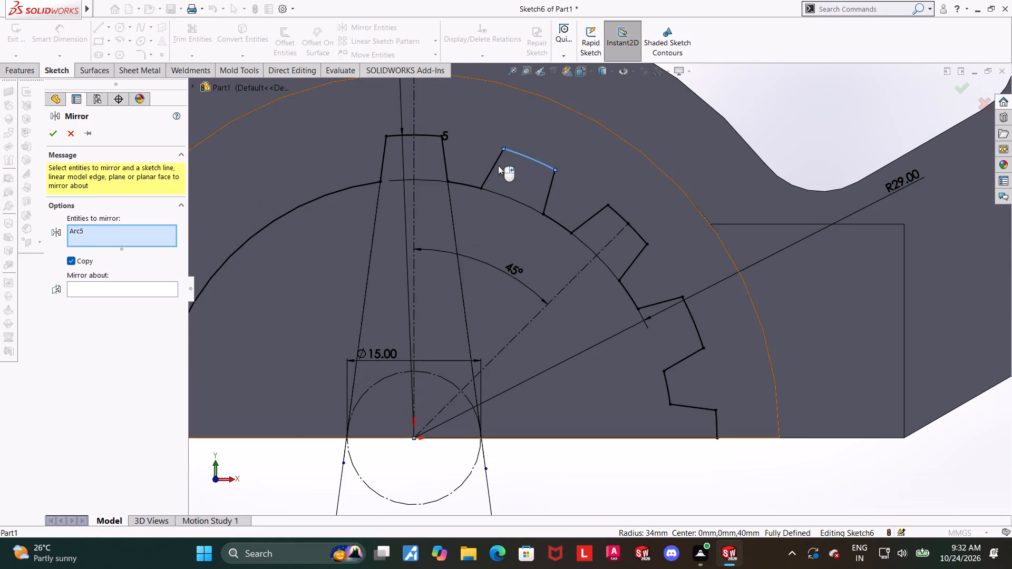
click(493, 163)
click(552, 187)
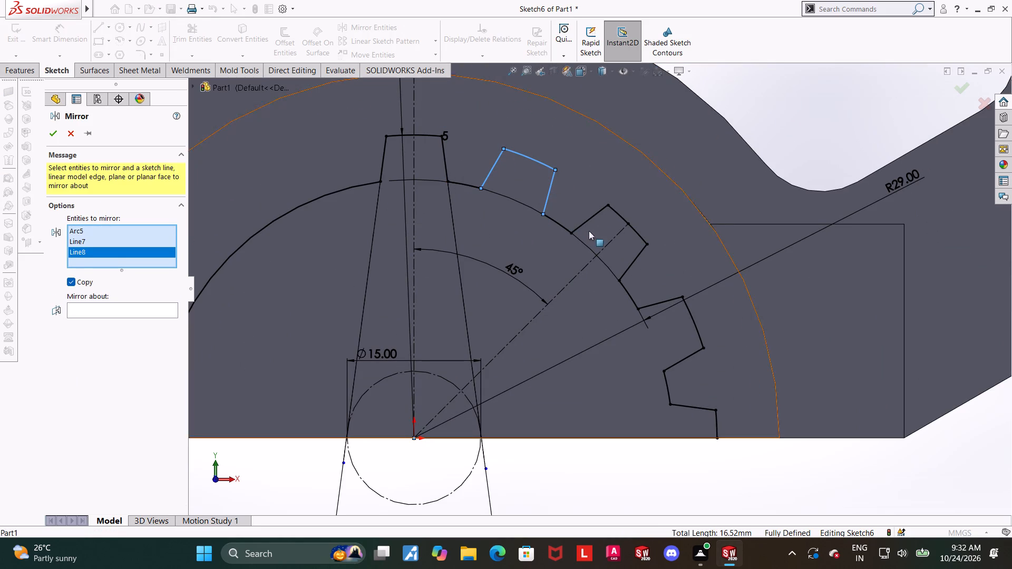
click(617, 211)
click(597, 211)
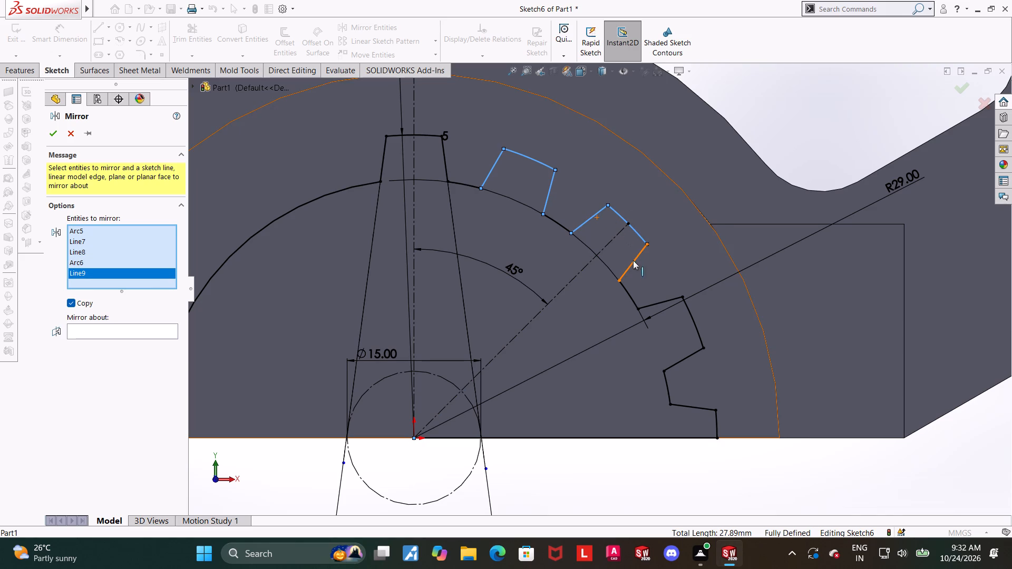
click(635, 264)
click(633, 262)
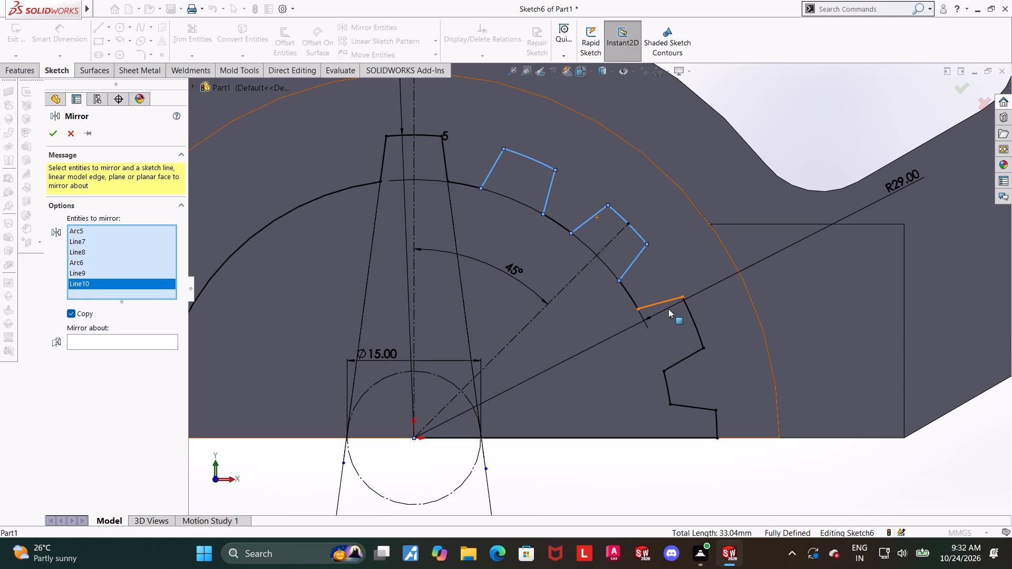
click(664, 302)
click(696, 326)
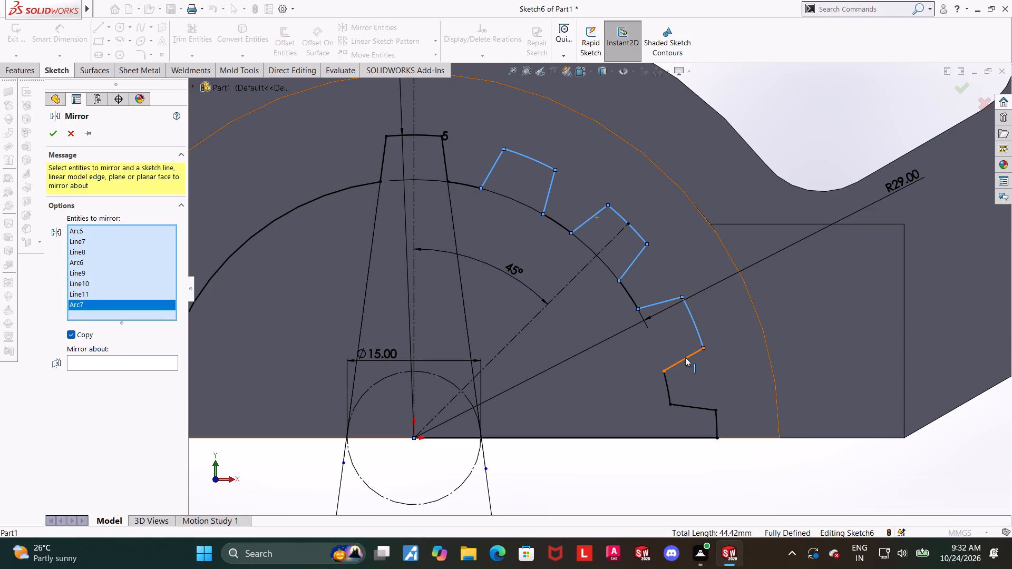
click(685, 357)
click(669, 389)
click(688, 406)
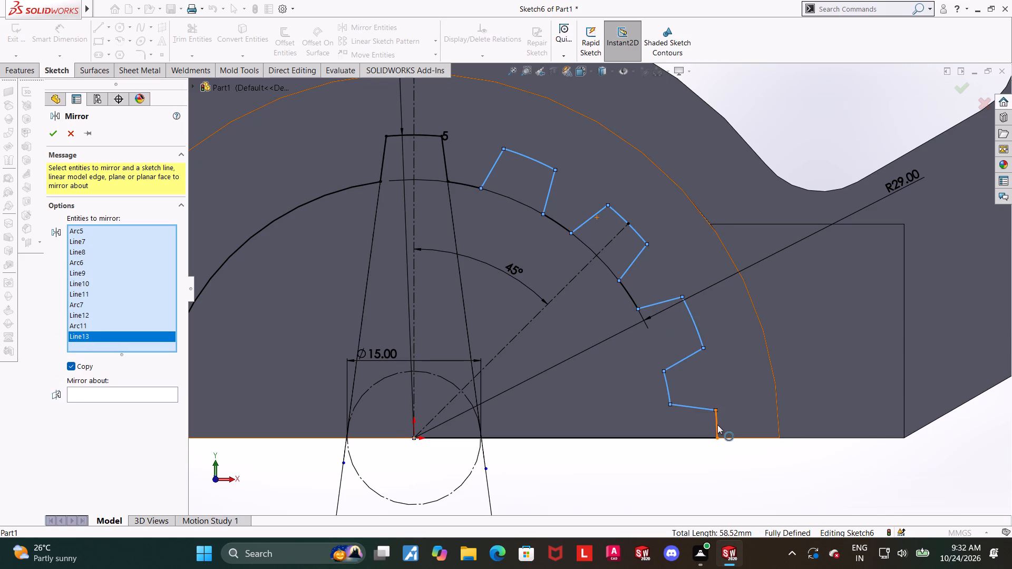
click(715, 428)
click(698, 437)
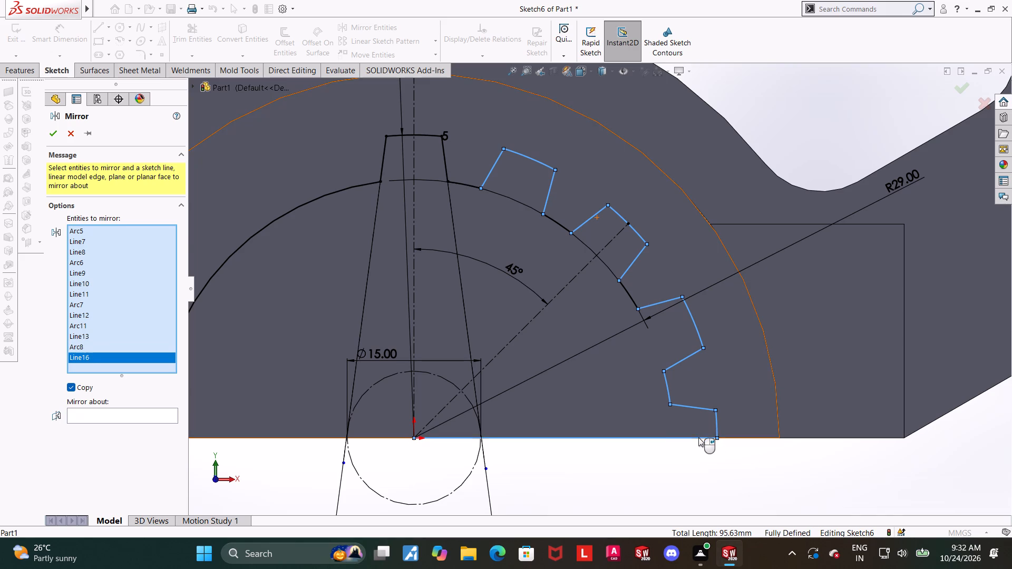
scroll(696, 482, up, 2)
double_click(104, 417)
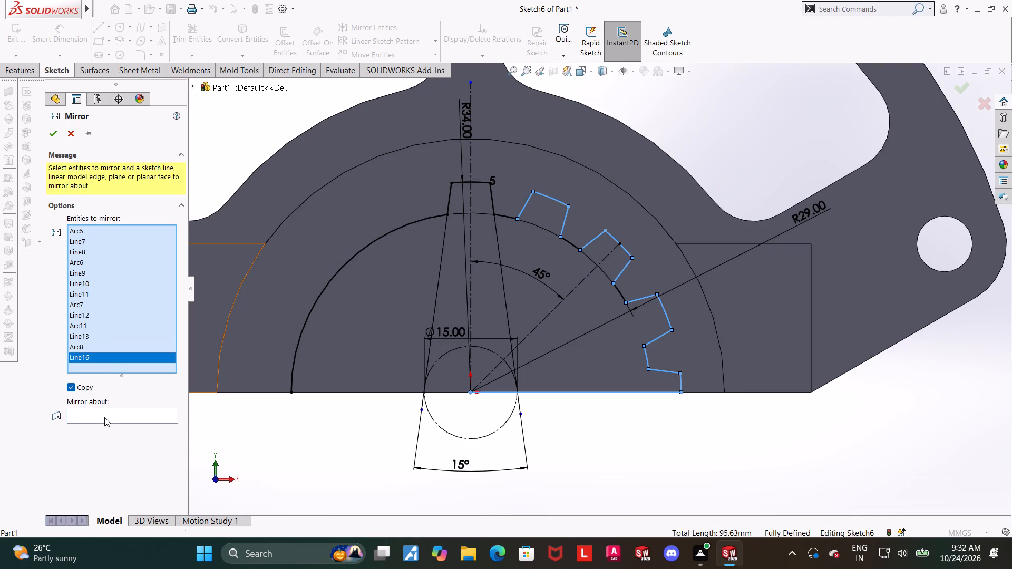
click(472, 289)
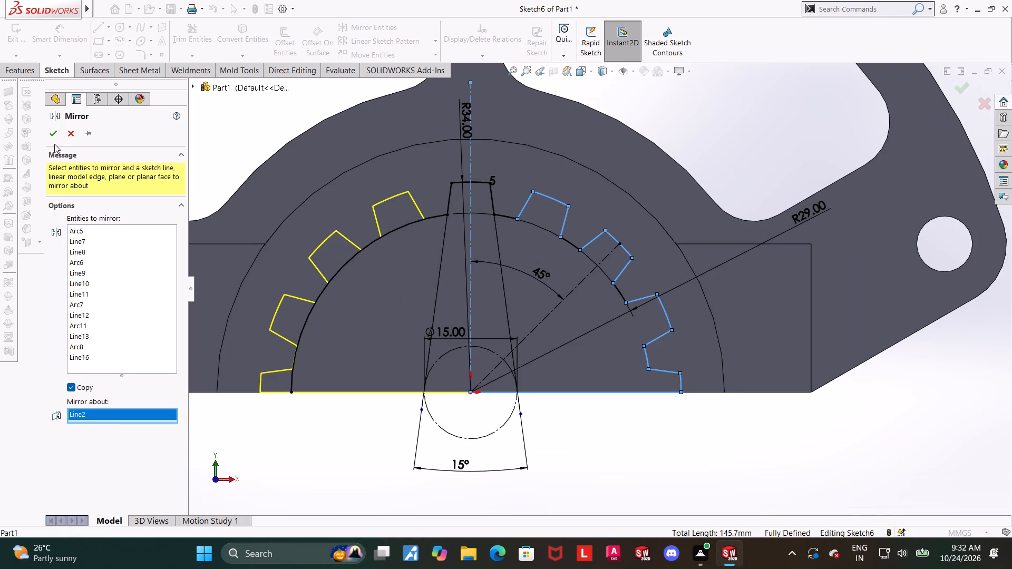
click(53, 138)
click(591, 425)
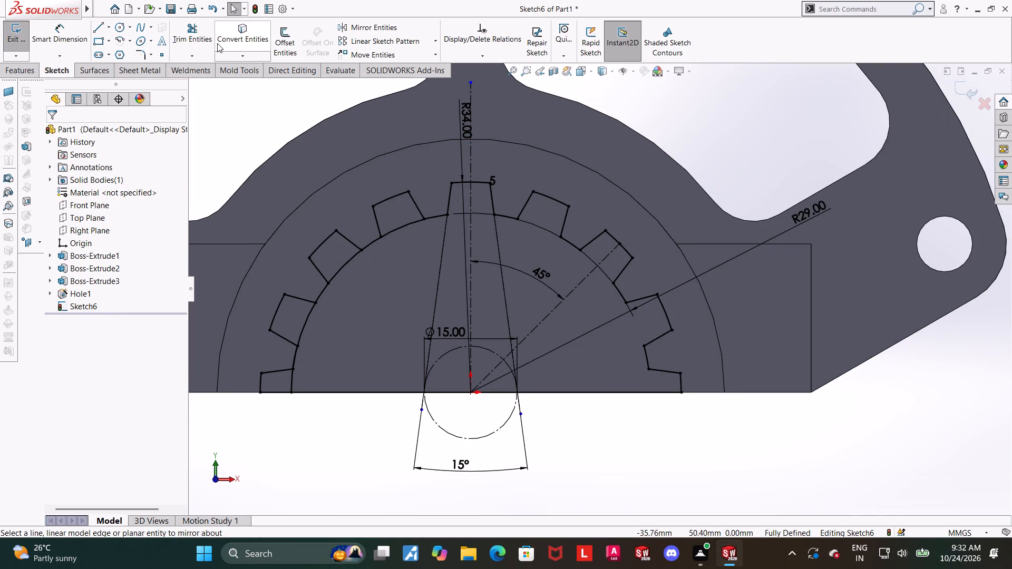
Trim the leftover R29 arc segment inside the lowest mirrored tooth, just above the horizontal base line.
click(204, 36)
drag(300, 381, 289, 382)
click(309, 334)
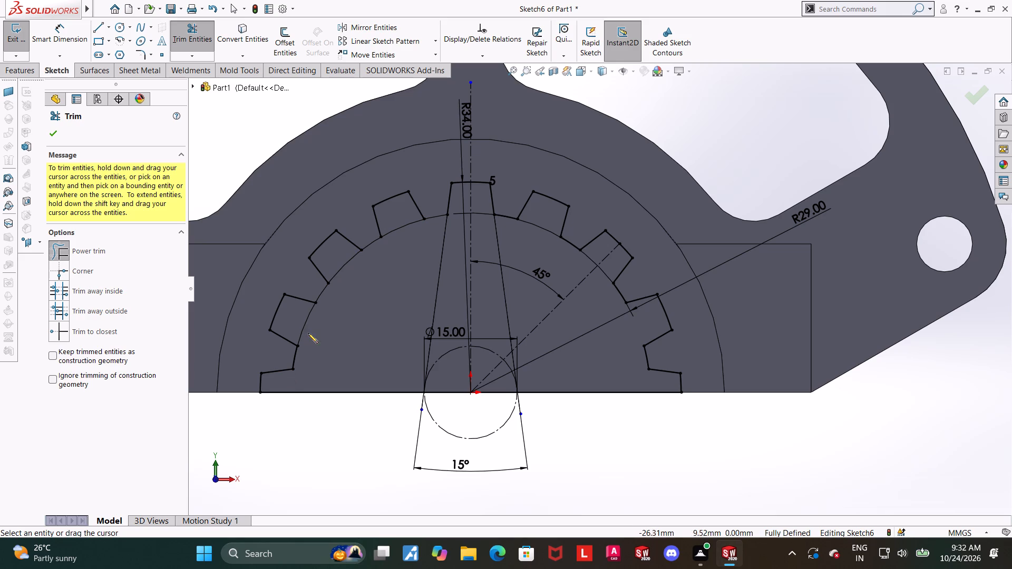
middle_drag(353, 289, 384, 310)
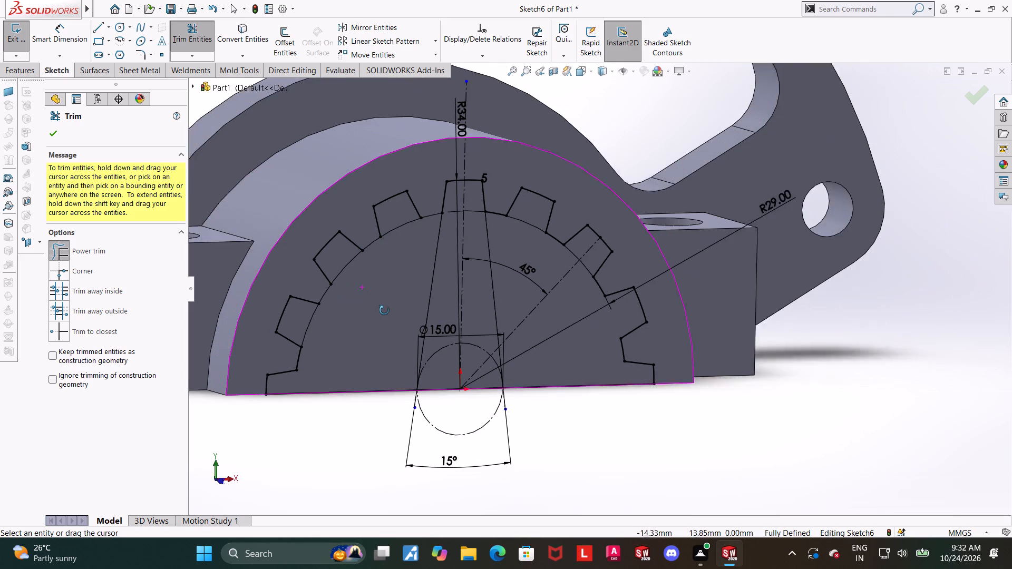
middle_drag(384, 310, 384, 311)
click(396, 438)
scroll(340, 283, down, 3)
key(Escape)
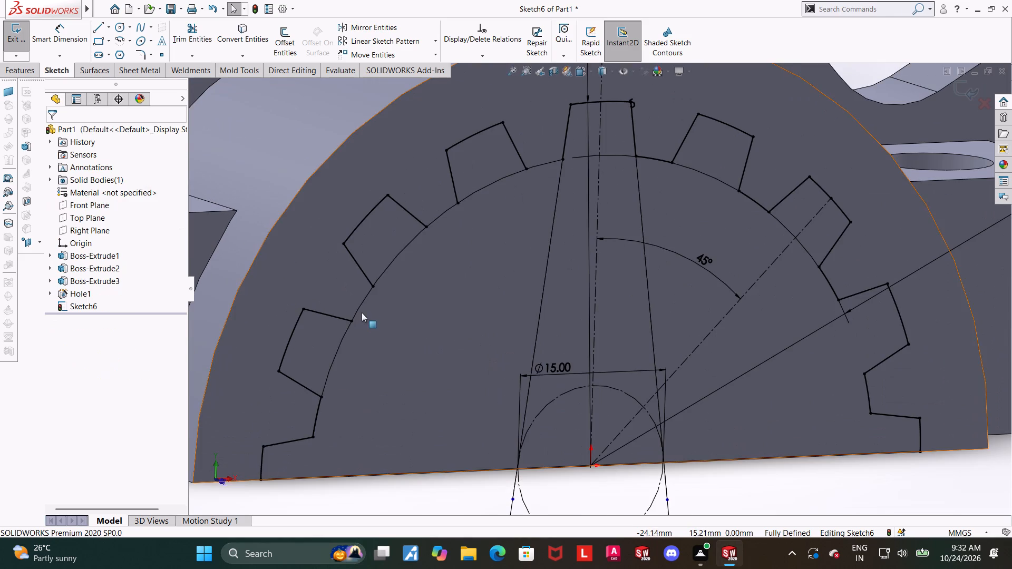
Trim the R29 arc segments inside the three remaining mirrored teeth so their roots are open.
click(359, 311)
scroll(561, 409, up, 3)
key(Escape)
click(753, 406)
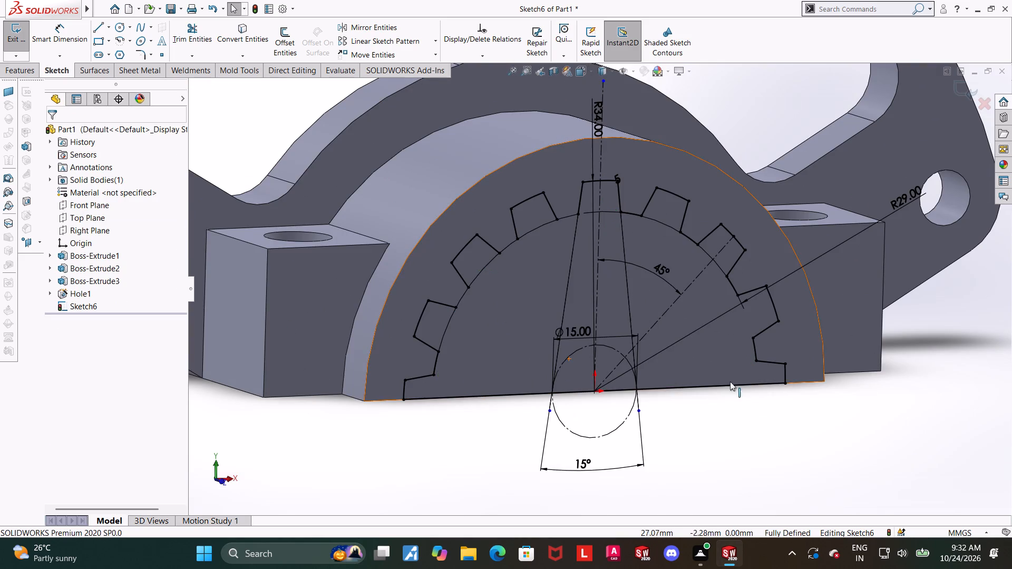
scroll(577, 221, down, 4)
click(196, 31)
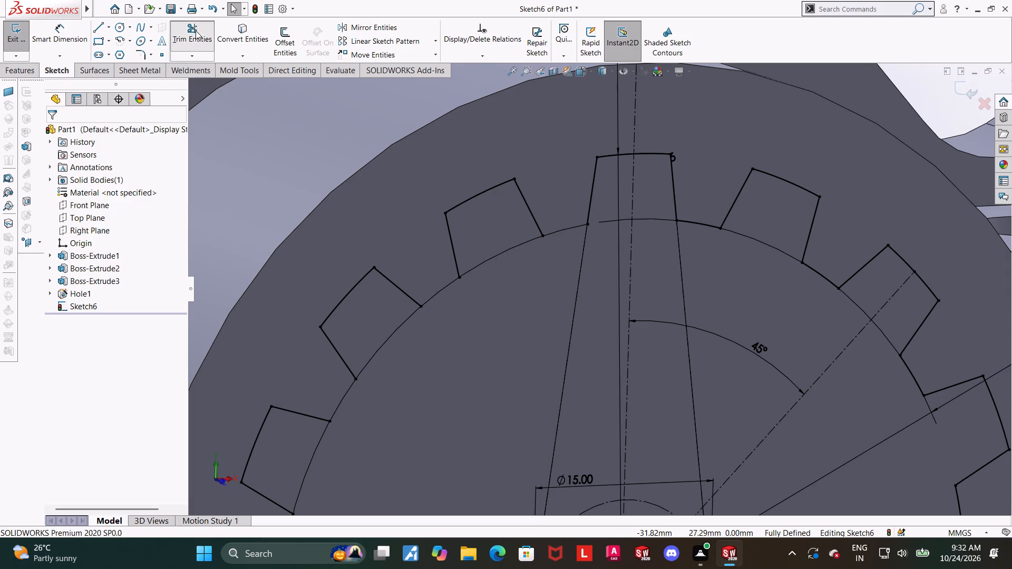
drag(325, 463, 298, 447)
drag(391, 349, 366, 325)
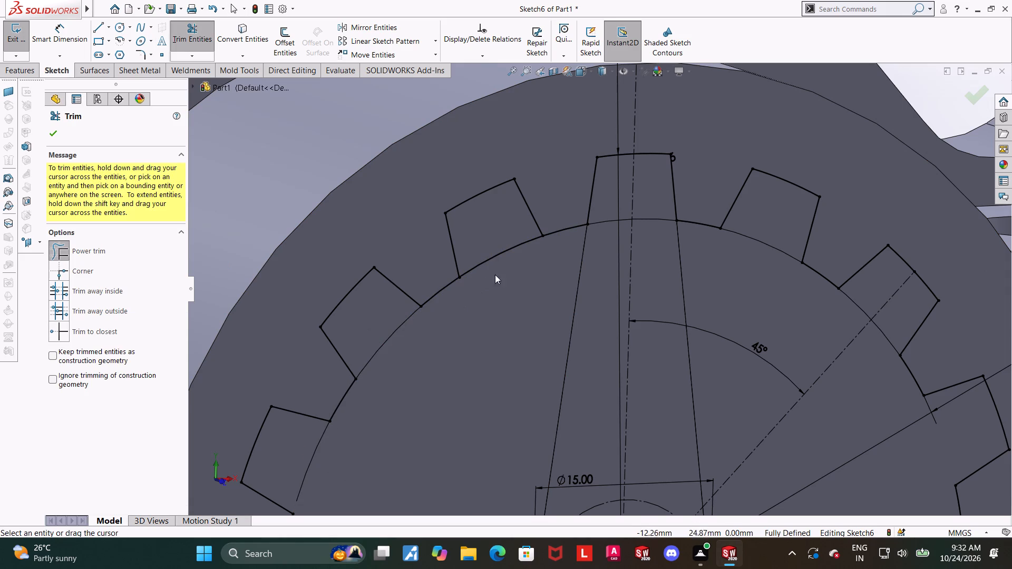
drag(501, 267, 495, 239)
scroll(552, 284, up, 4)
scroll(676, 392, up, 1)
scroll(703, 428, down, 2)
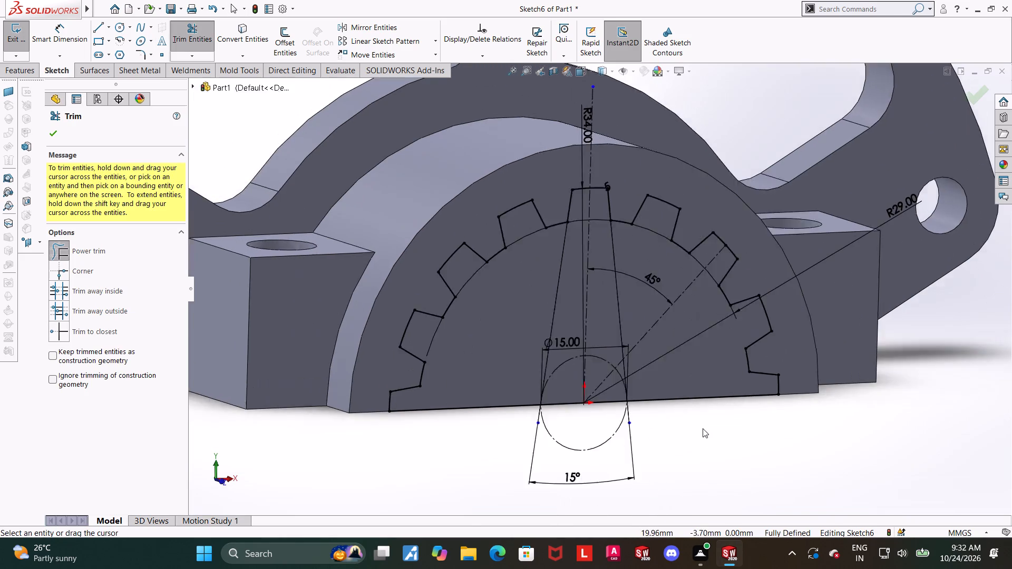
scroll(703, 428, down, 1)
key(Escape)
Examine the base line and the mirrored tooth profile from several angles for gaps or leftover segments.
click(444, 380)
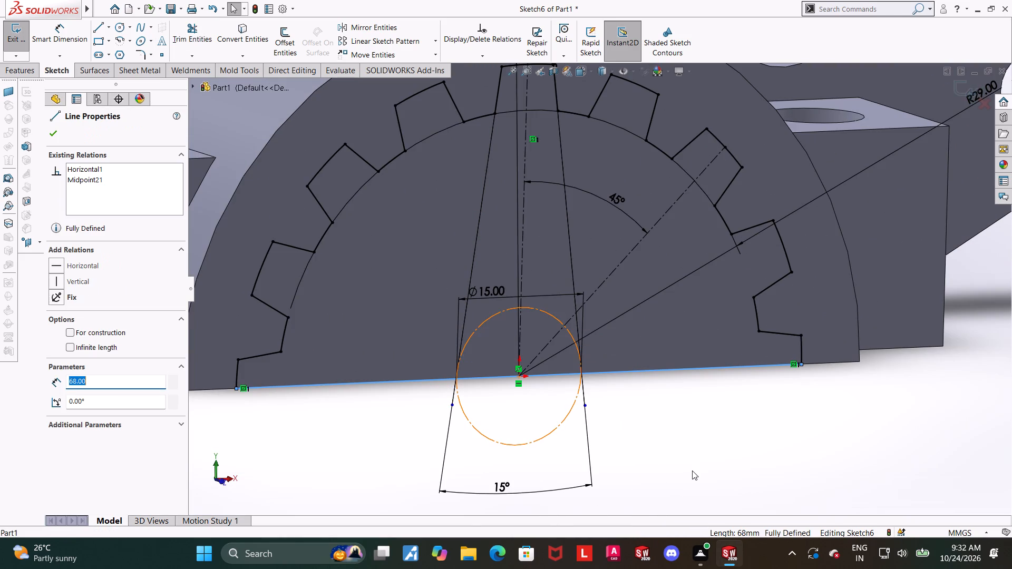
click(709, 470)
middle_drag(713, 443, 727, 419)
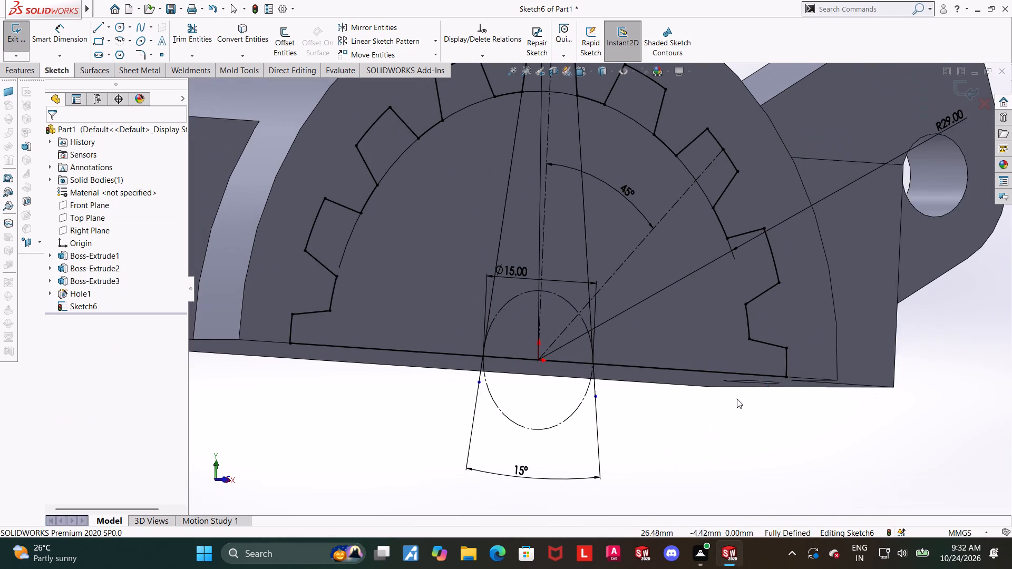
middle_drag(821, 353, 828, 396)
scroll(828, 396, up, 3)
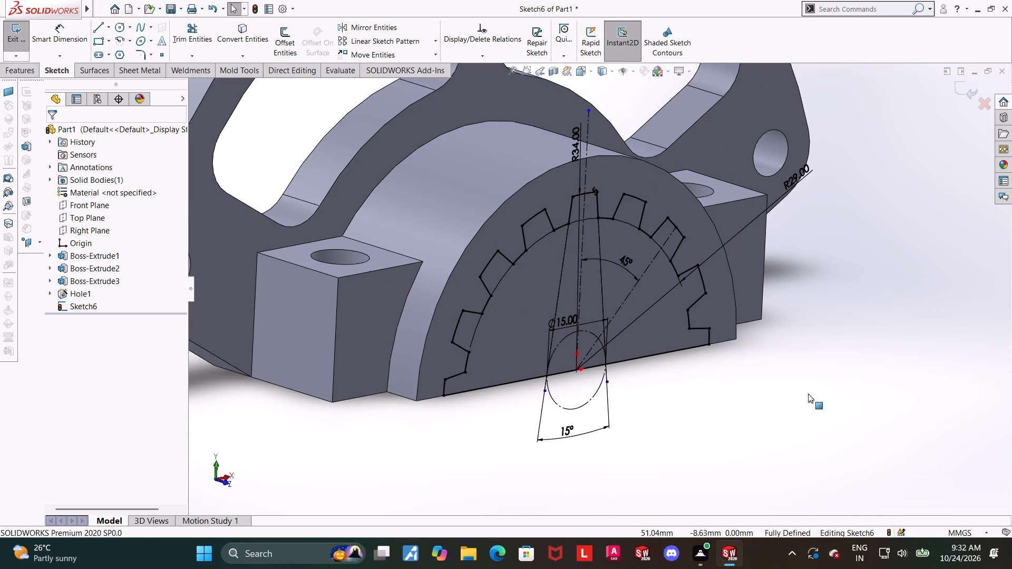
scroll(641, 287, down, 2)
middle_drag(641, 288, 654, 299)
scroll(654, 300, up, 3)
middle_drag(649, 320, 615, 332)
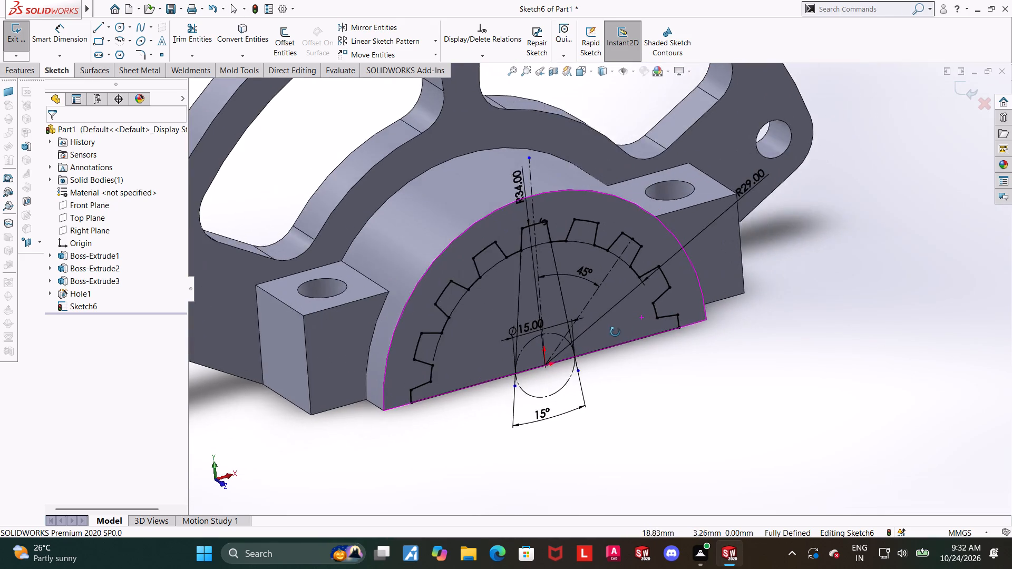
middle_drag(615, 332, 582, 299)
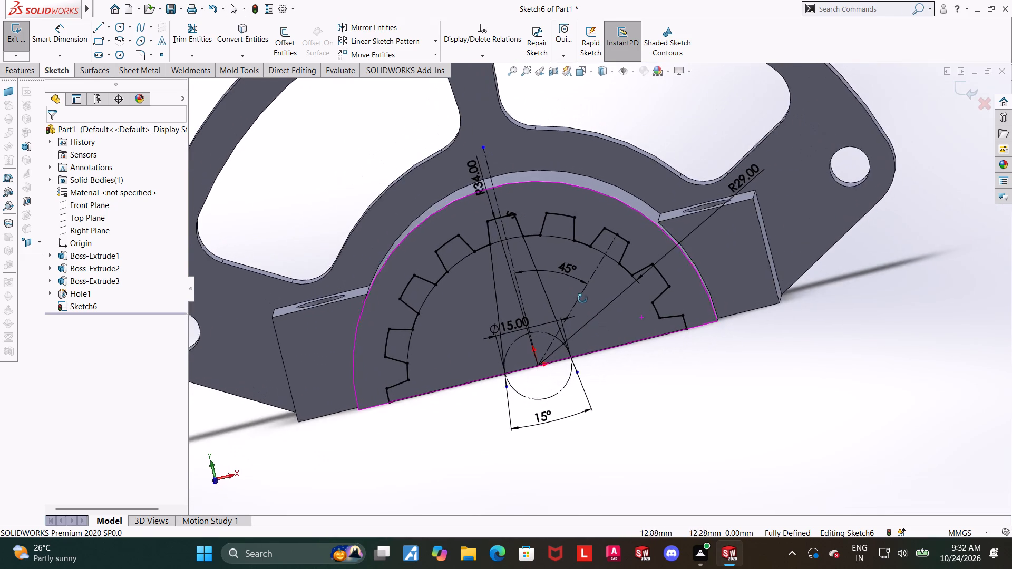
middle_drag(582, 299, 622, 302)
scroll(544, 315, down, 3)
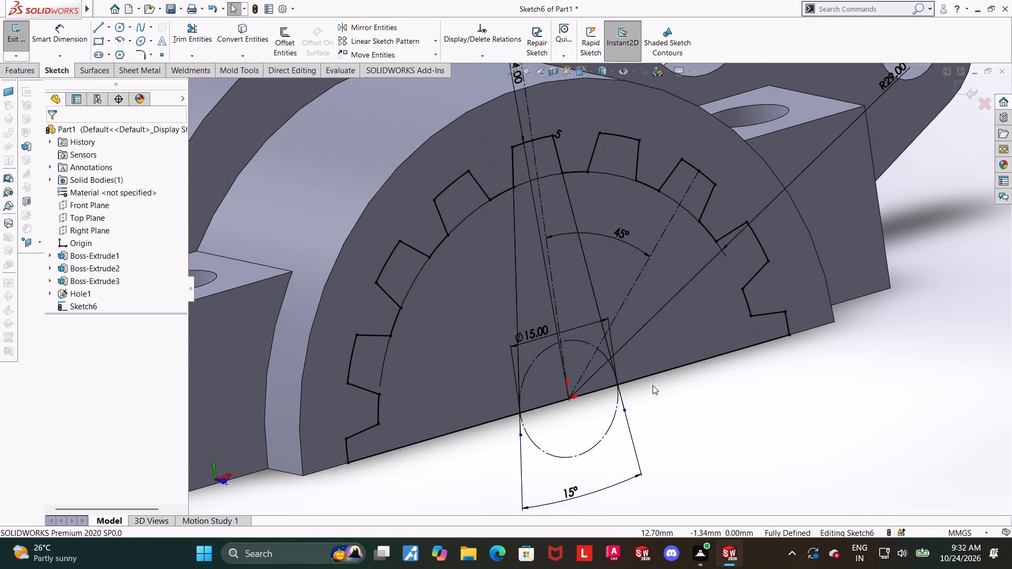
middle_drag(657, 366, 658, 376)
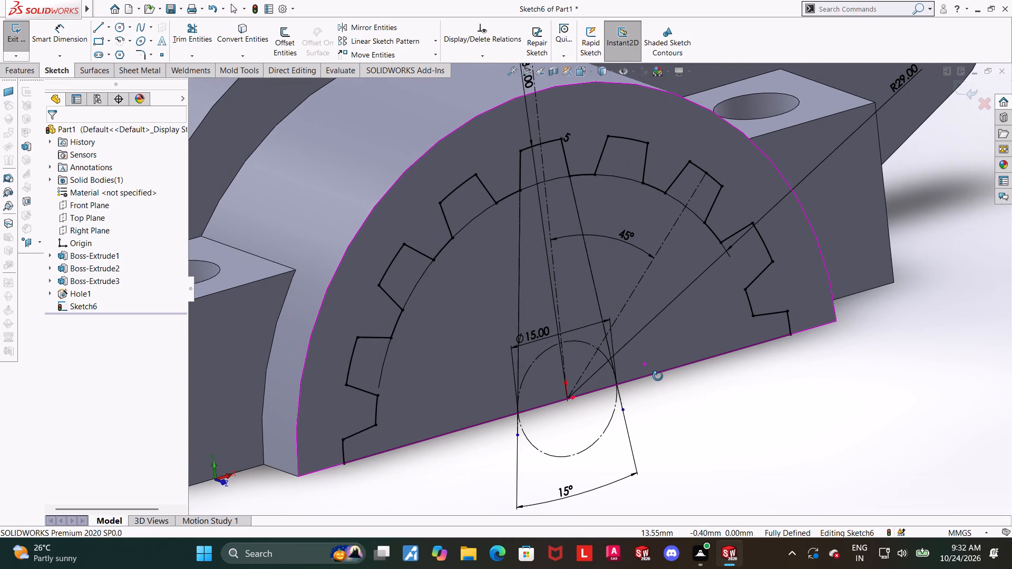
middle_drag(658, 376, 661, 377)
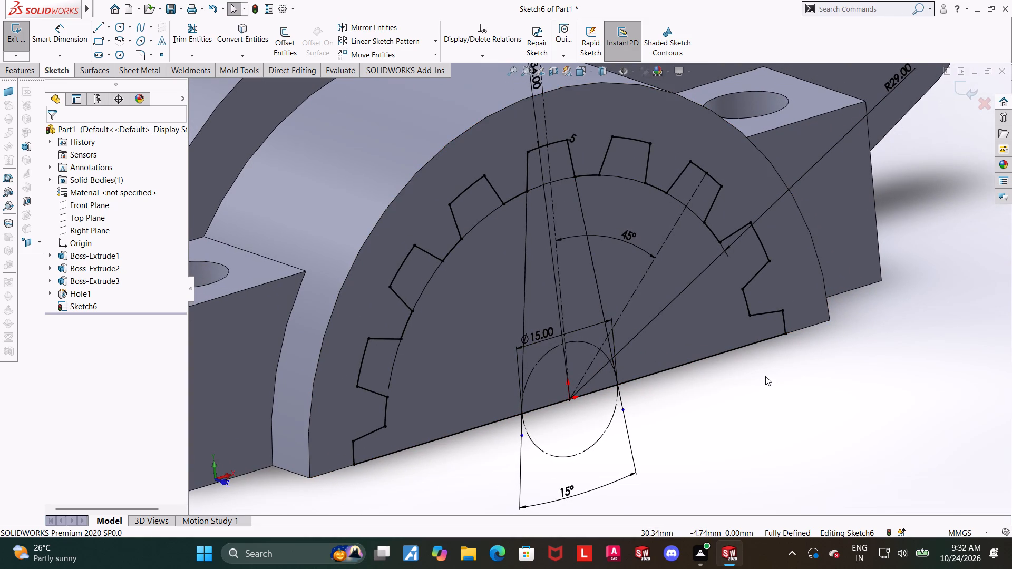
scroll(765, 376, up, 2)
Exit the sketch and cut-extrude the enclosed toothed region with the Through All end condition.
click(956, 91)
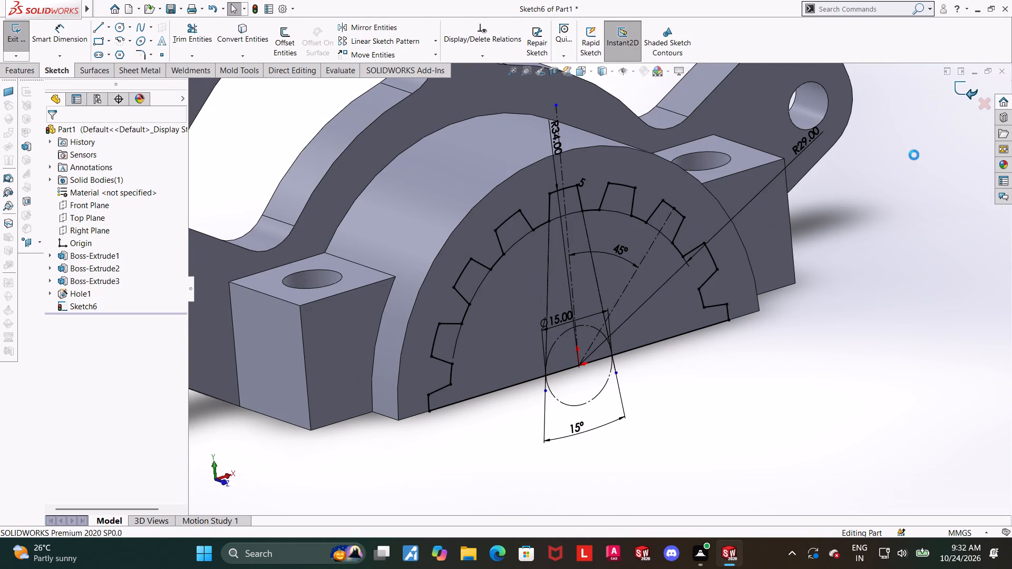
middle_click(765, 268)
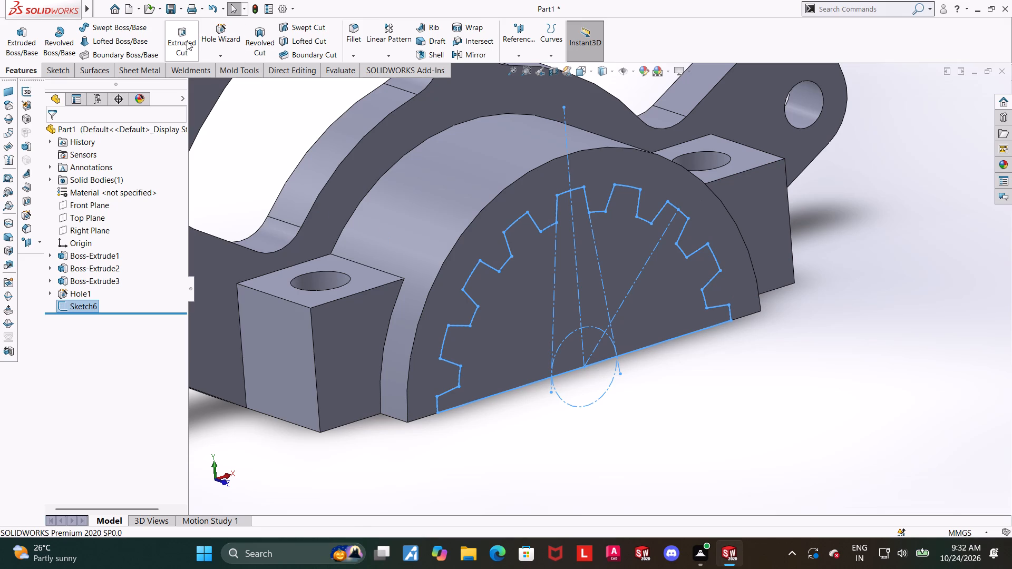
click(187, 41)
middle_drag(779, 284, 784, 286)
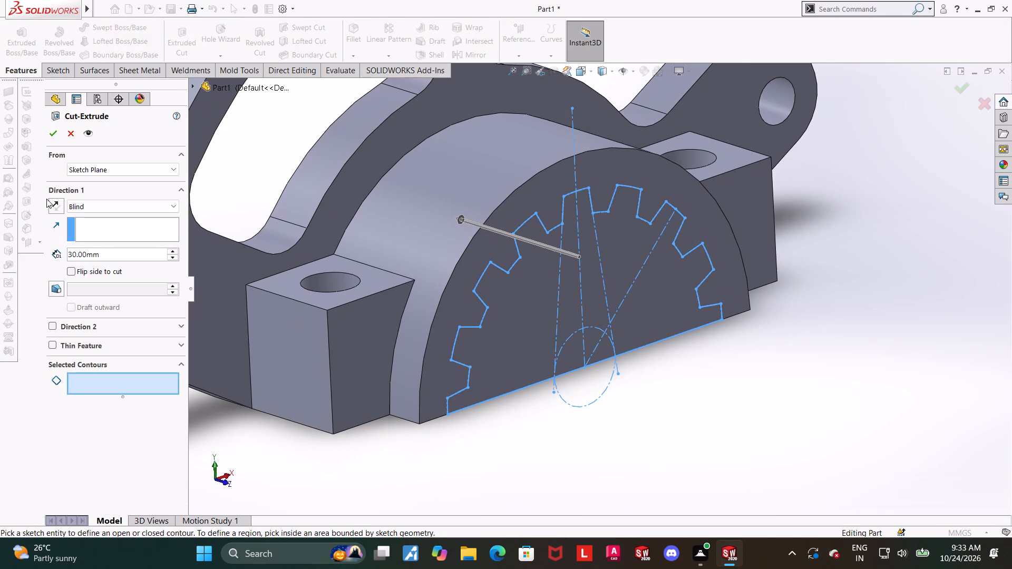
click(520, 288)
middle_drag(745, 396, 756, 397)
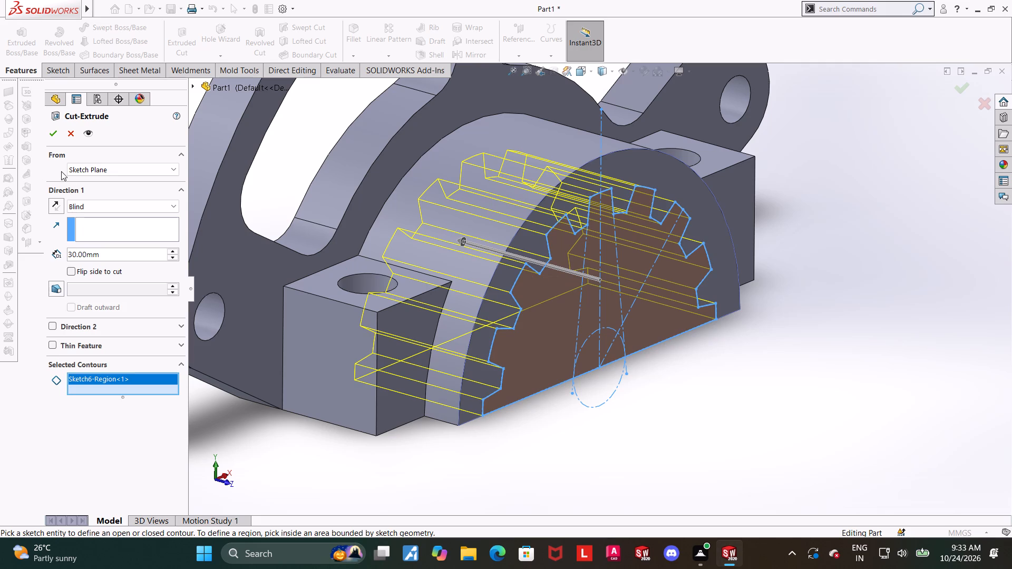
click(102, 199)
click(95, 204)
click(93, 229)
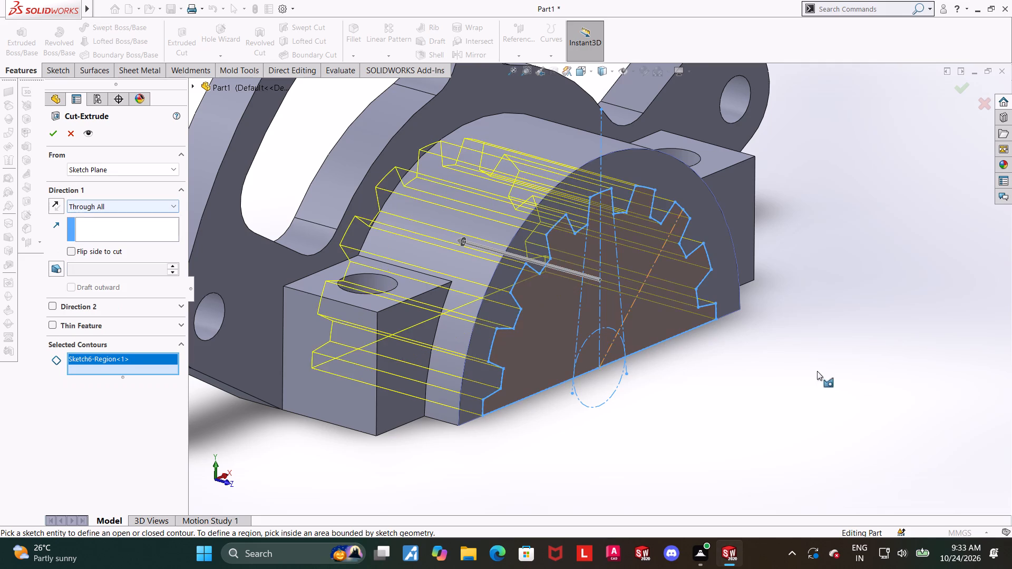
middle_drag(854, 377, 830, 358)
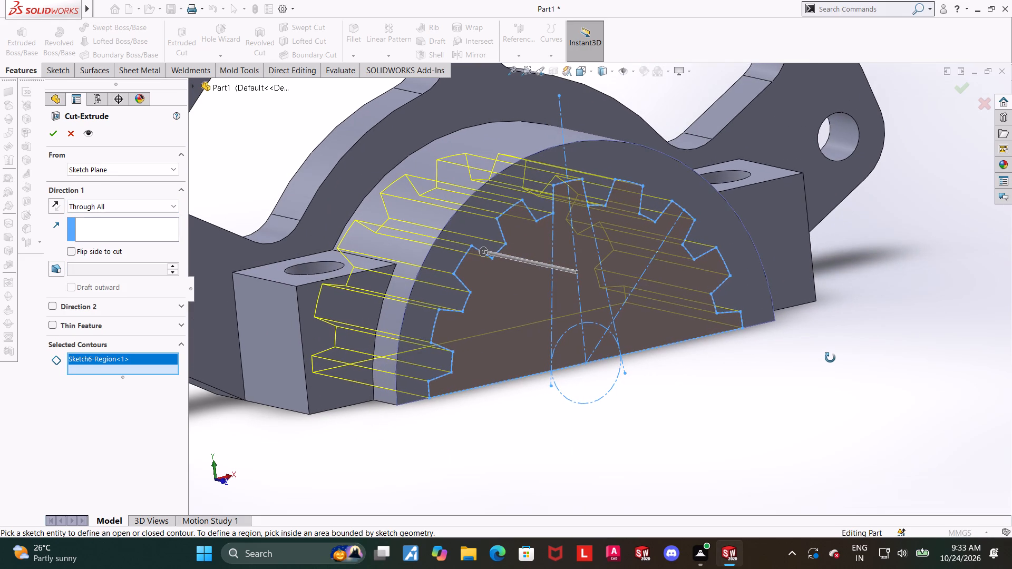
middle_drag(830, 358, 828, 358)
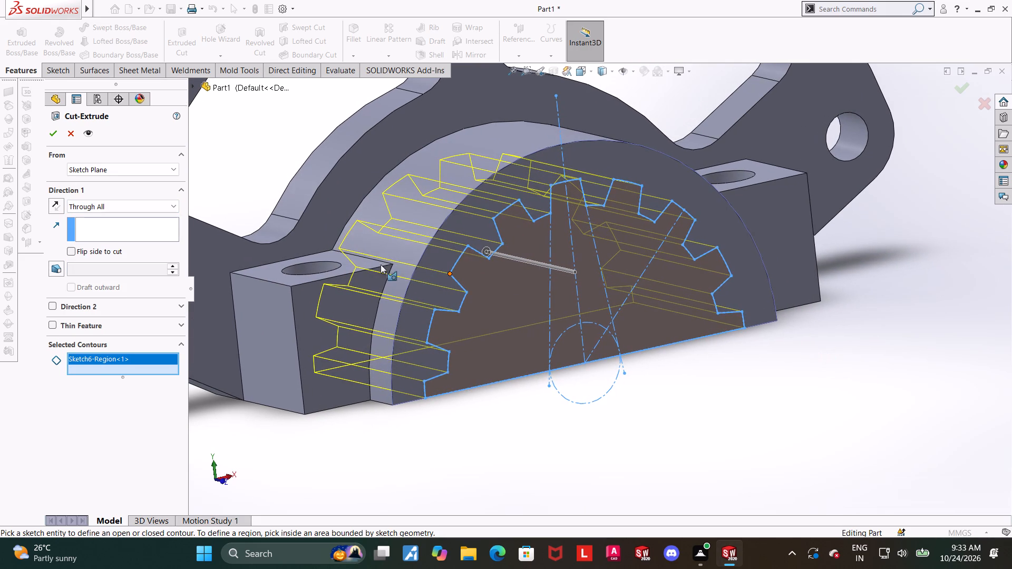
click(52, 138)
click(793, 357)
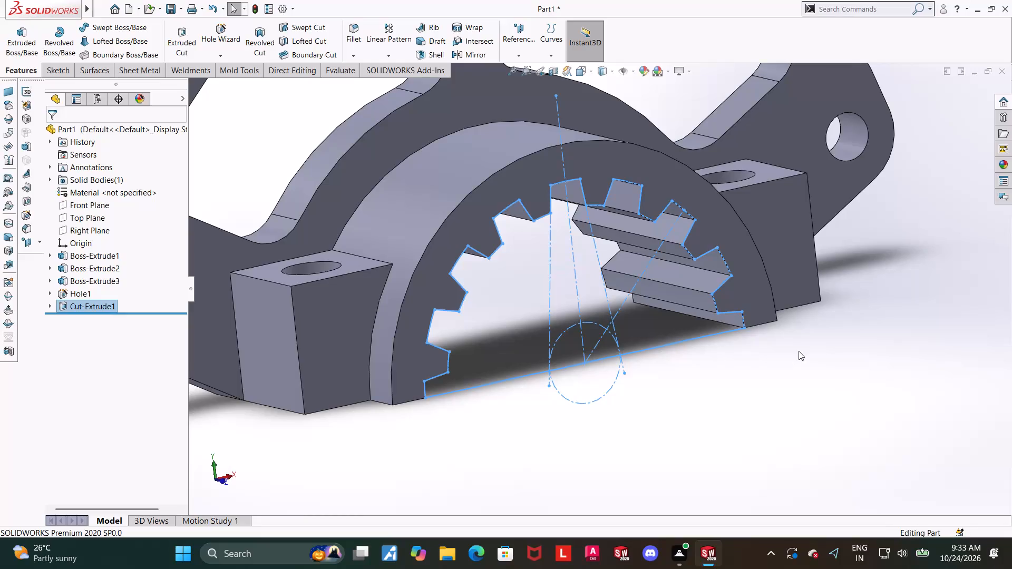
Examine the whole part with the toothed cut in isometric view.
key(ctrl+7)
scroll(872, 382, up, 1)
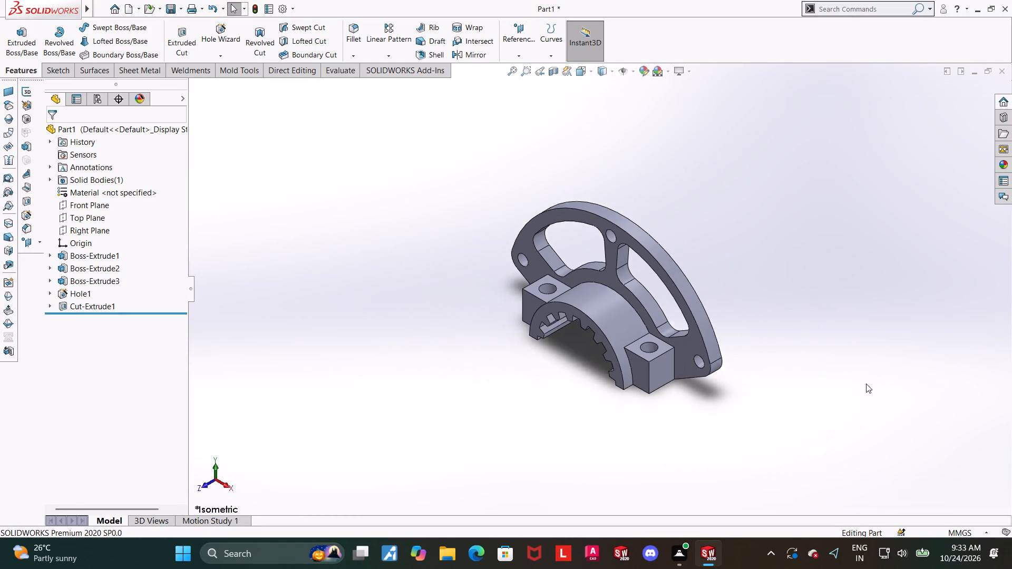
scroll(866, 384, up, 2)
scroll(650, 388, down, 3)
scroll(605, 332, up, 2)
scroll(630, 192, down, 3)
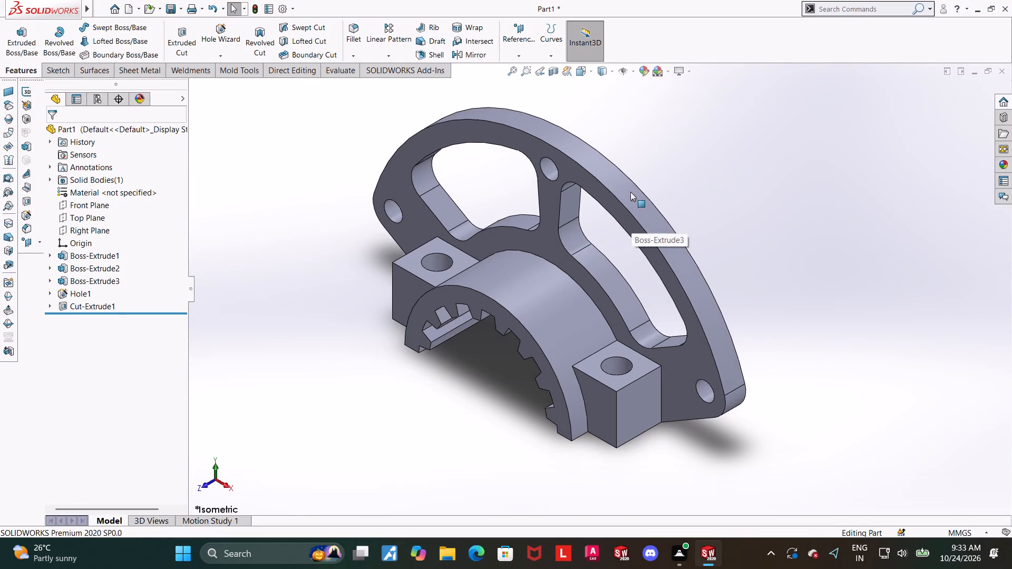
scroll(648, 452, up, 1)
scroll(650, 454, down, 1)
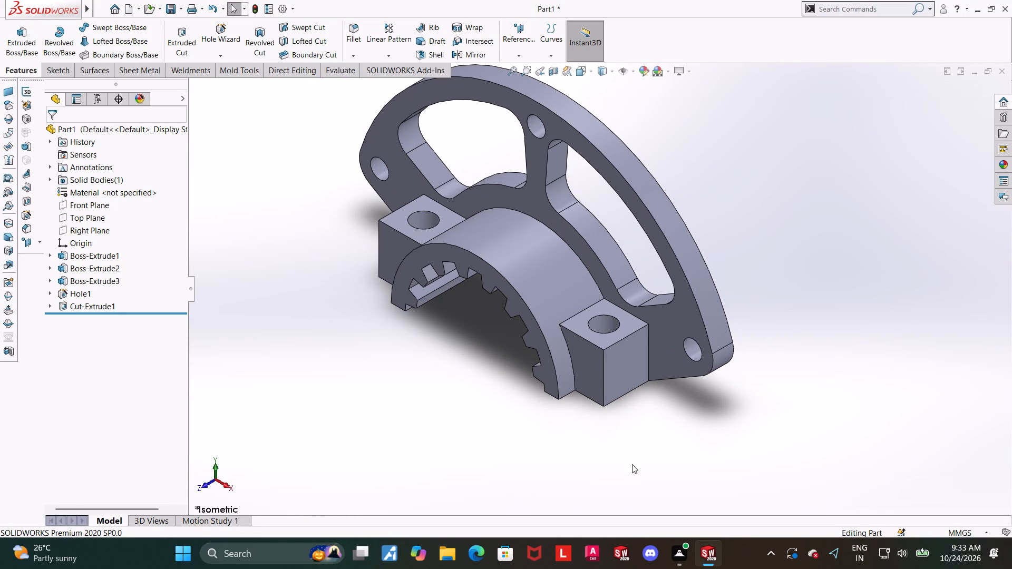
scroll(435, 348, up, 2)
scroll(539, 259, down, 2)
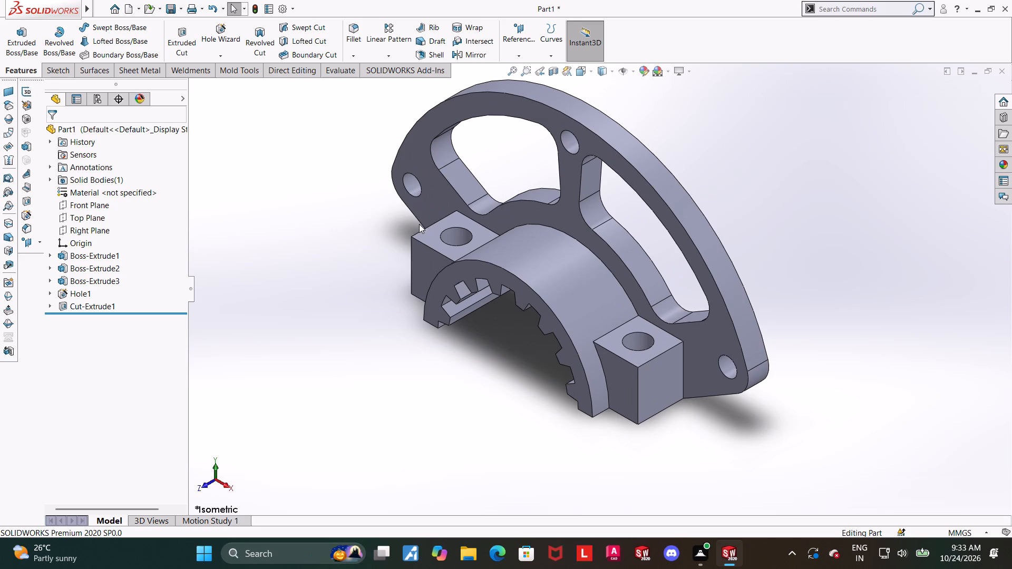
Apply a light orange colour from the standard swatches to the whole part.
right_click(100, 133)
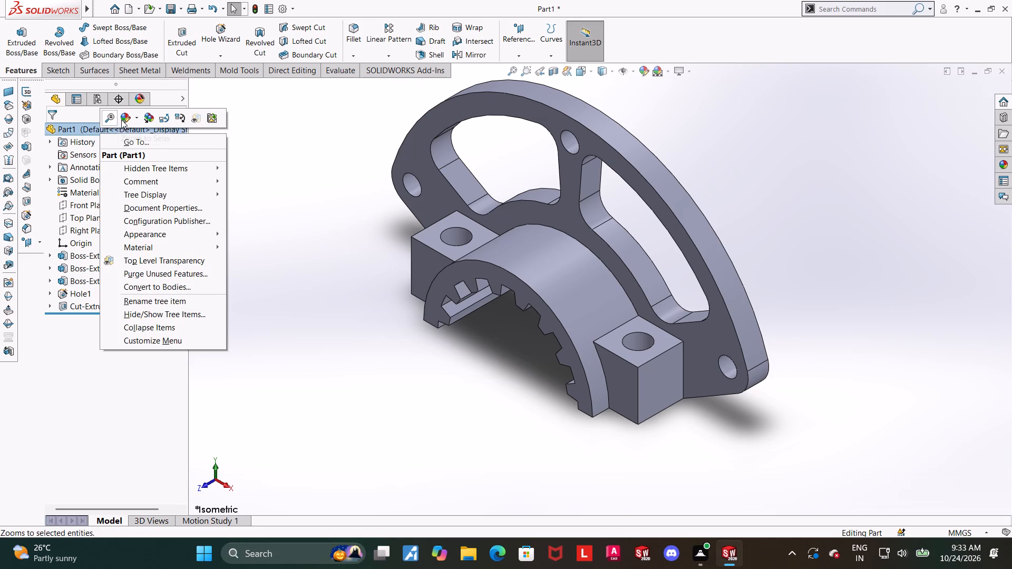
click(121, 120)
click(164, 138)
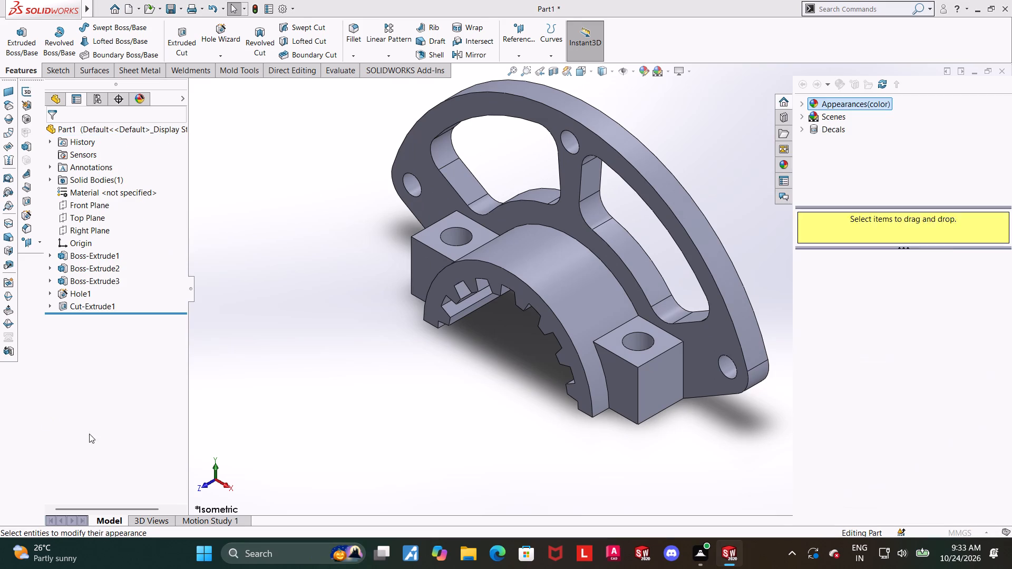
click(89, 387)
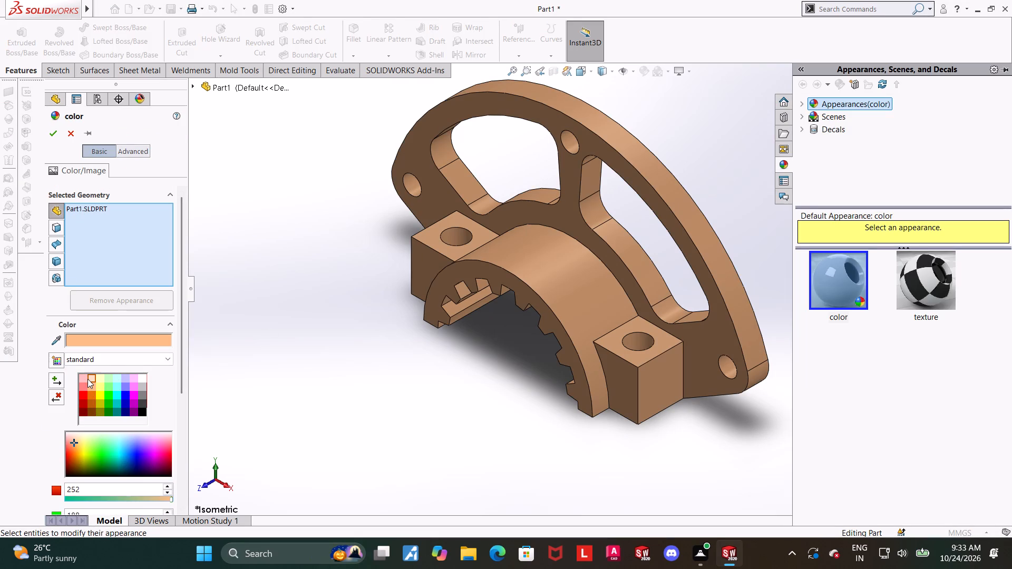
click(87, 379)
click(91, 384)
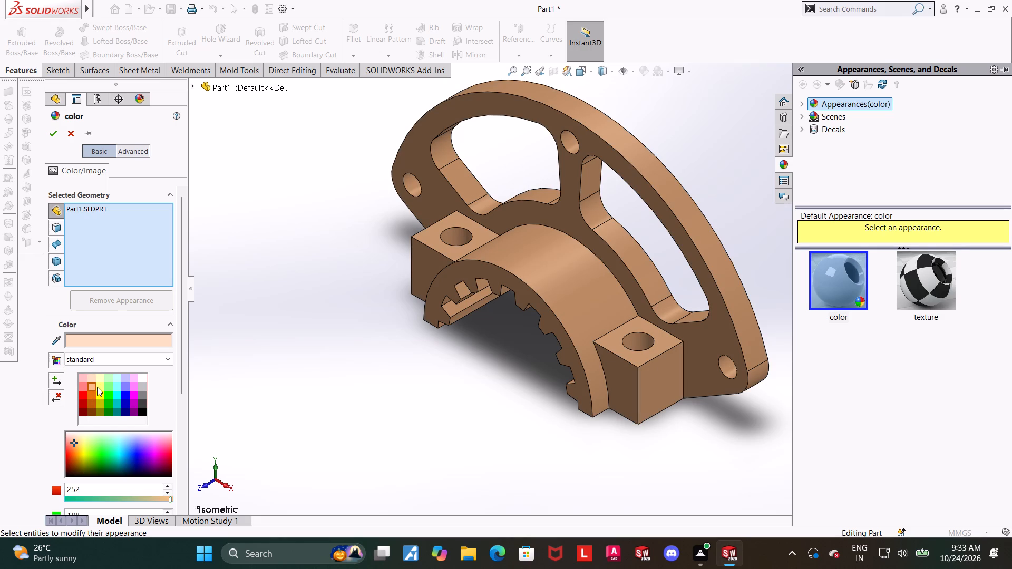
click(97, 386)
click(104, 374)
click(94, 387)
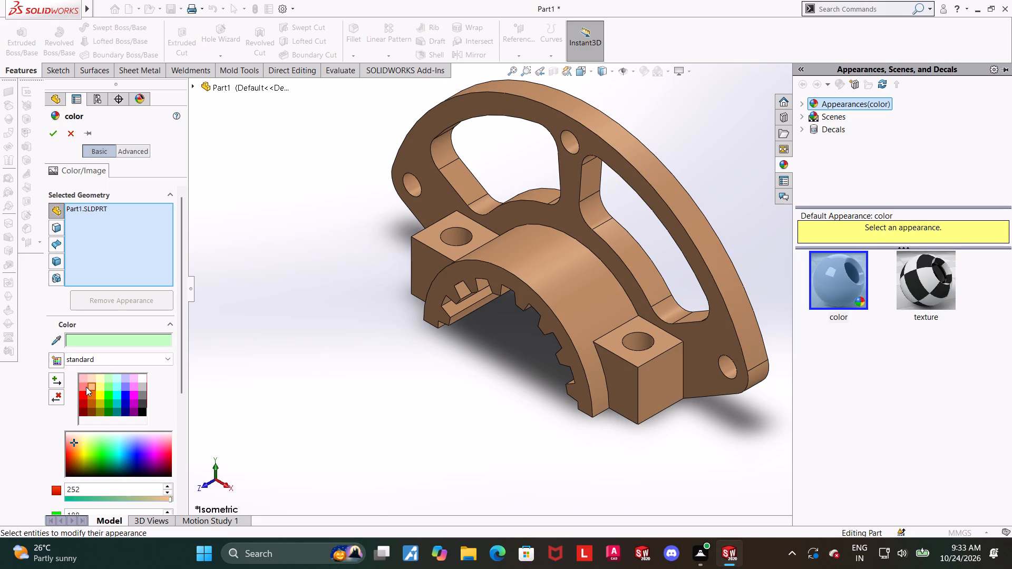
click(59, 129)
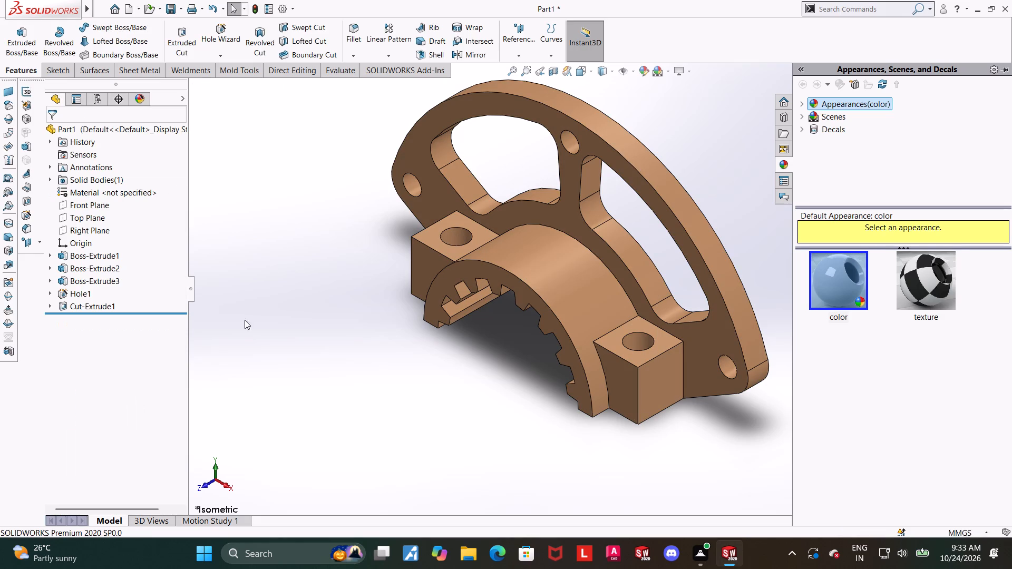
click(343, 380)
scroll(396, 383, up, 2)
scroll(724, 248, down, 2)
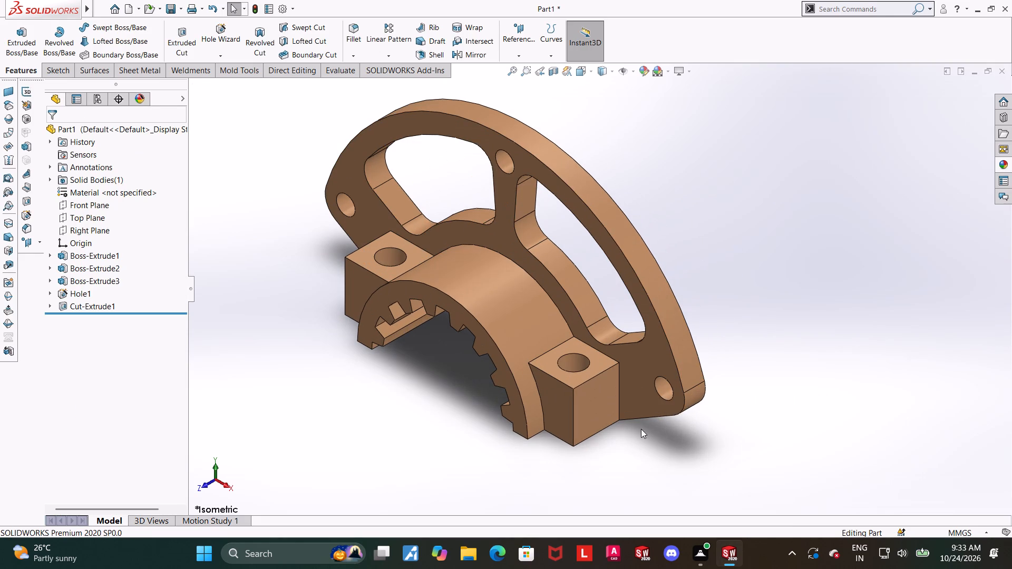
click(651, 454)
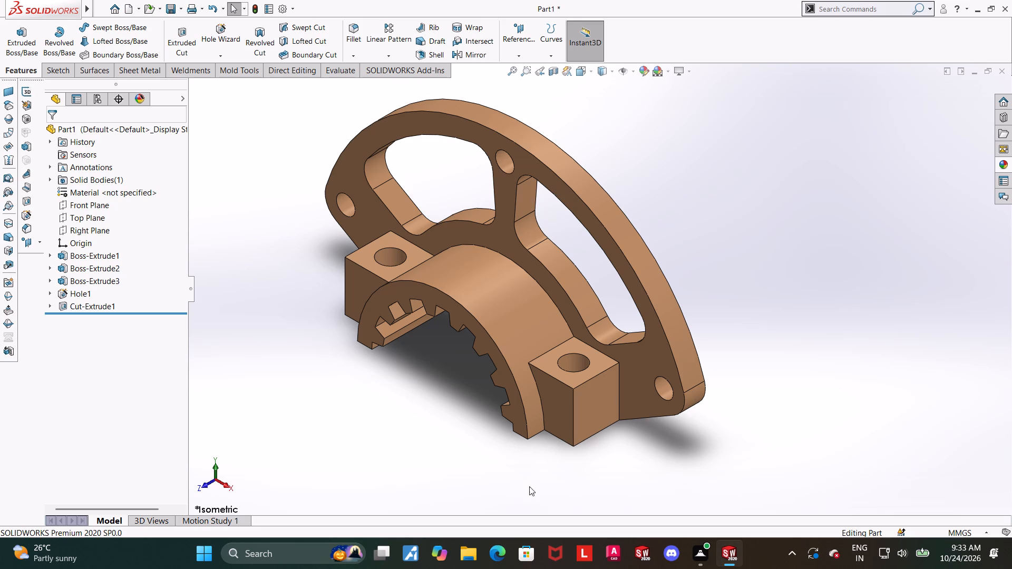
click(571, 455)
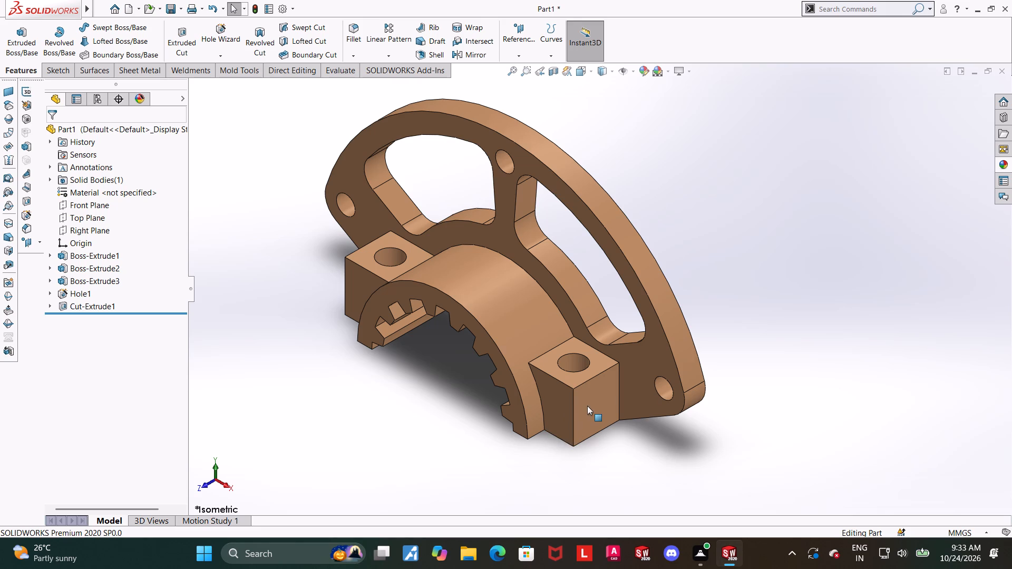
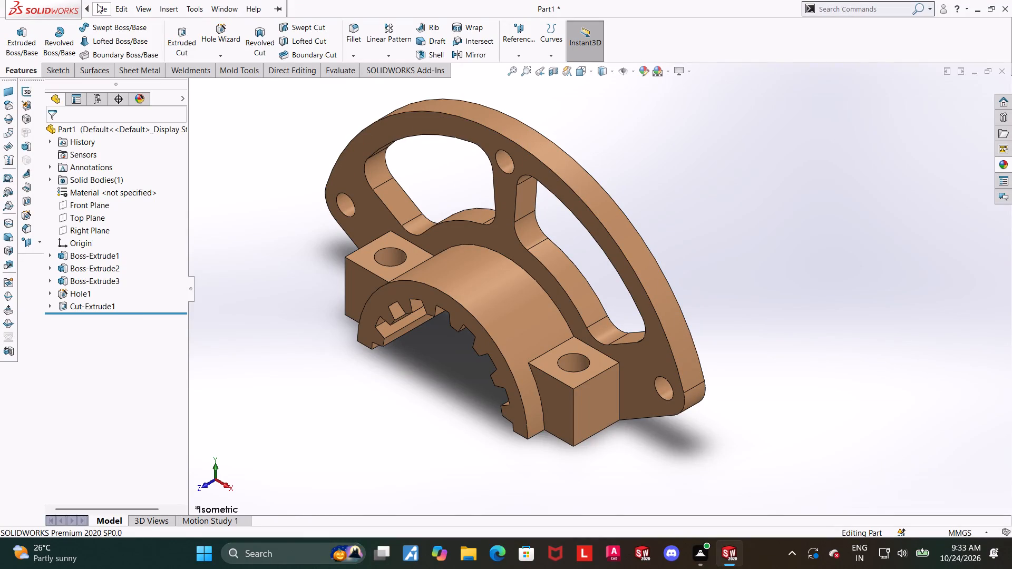
Save the part in the Downloads folder as "internal splined sector bracket" in SOLIDWORKS Part format.
click(120, 134)
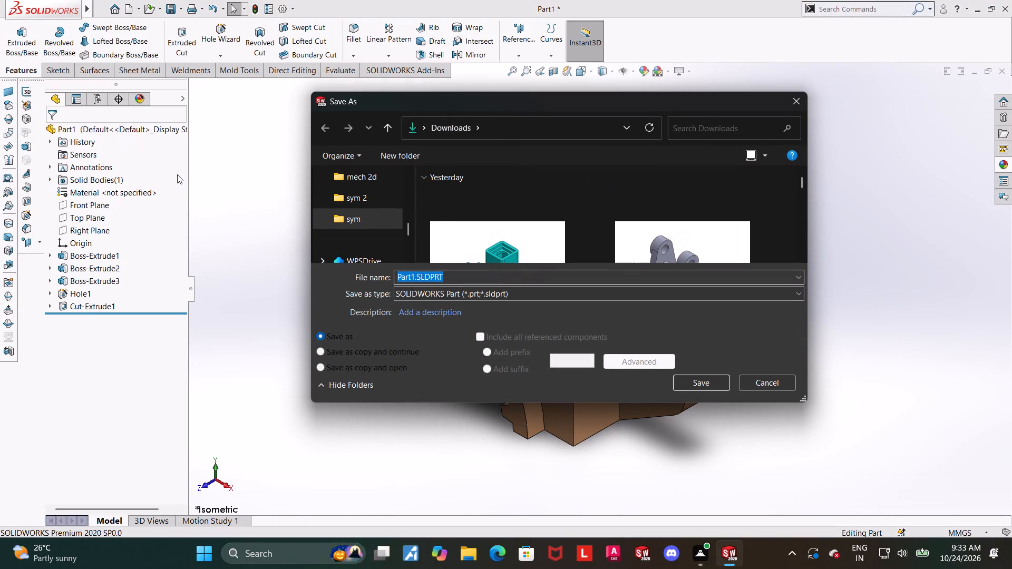
text(internal splined sector bracket)
key(Return)
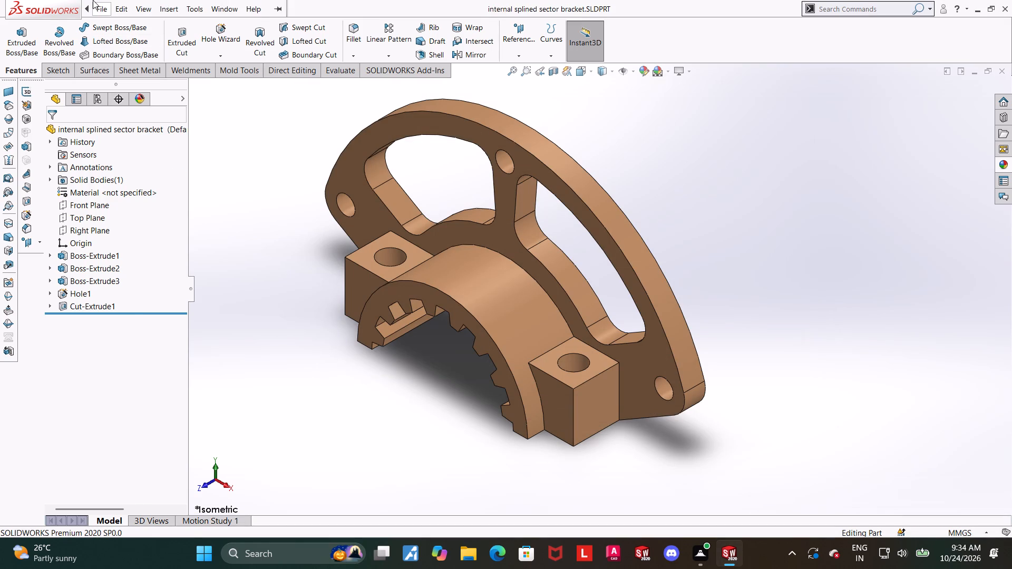
Save a copy of the bracket in Adobe Portable Document Format (*.pdf) under the same name in Downloads.
click(122, 138)
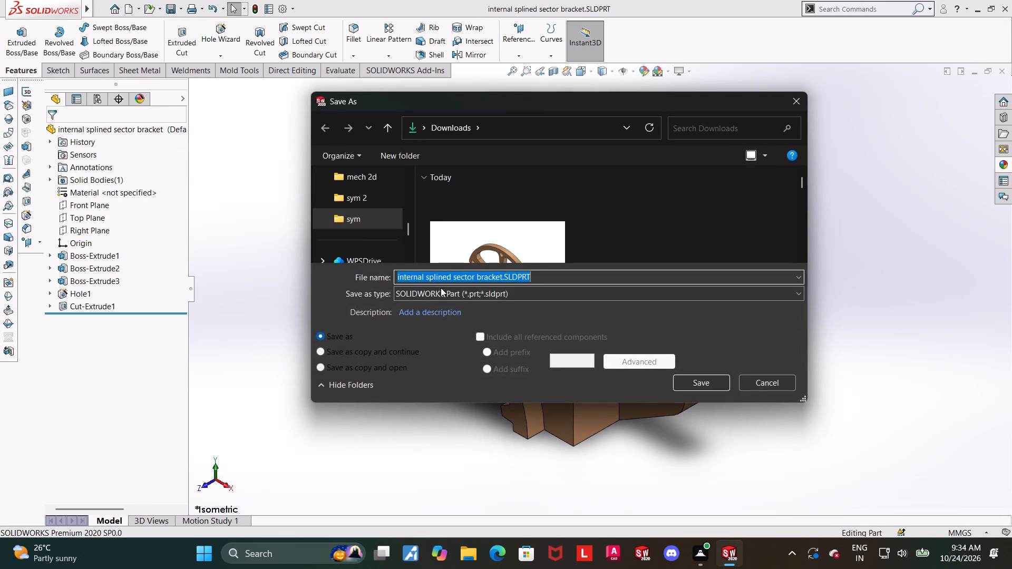
click(441, 292)
click(603, 75)
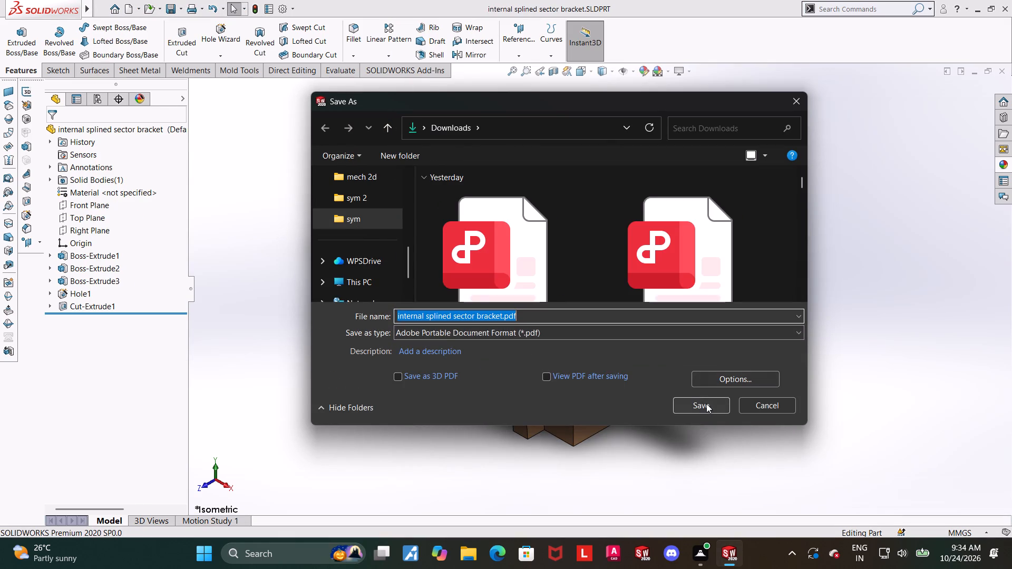
click(706, 404)
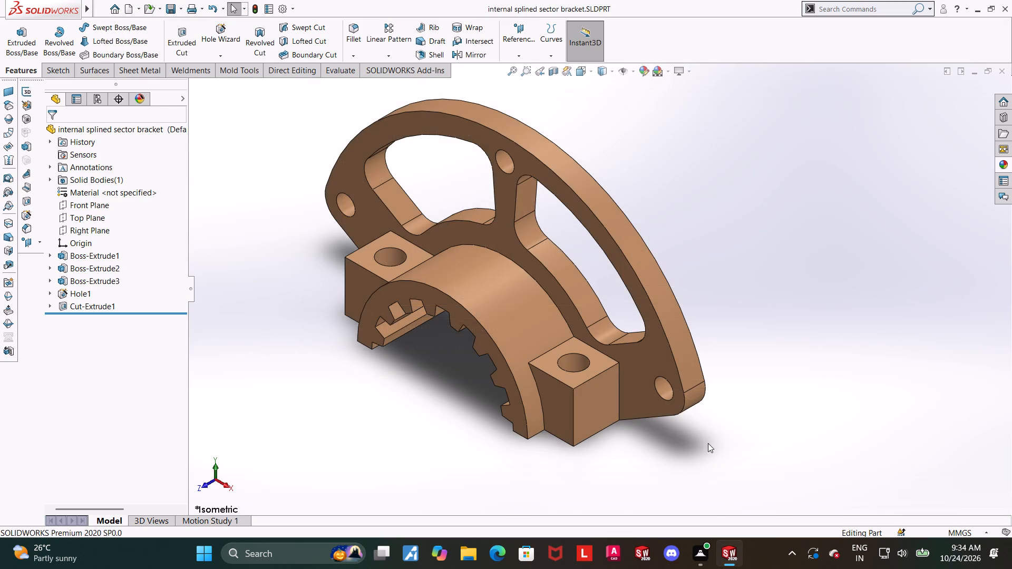